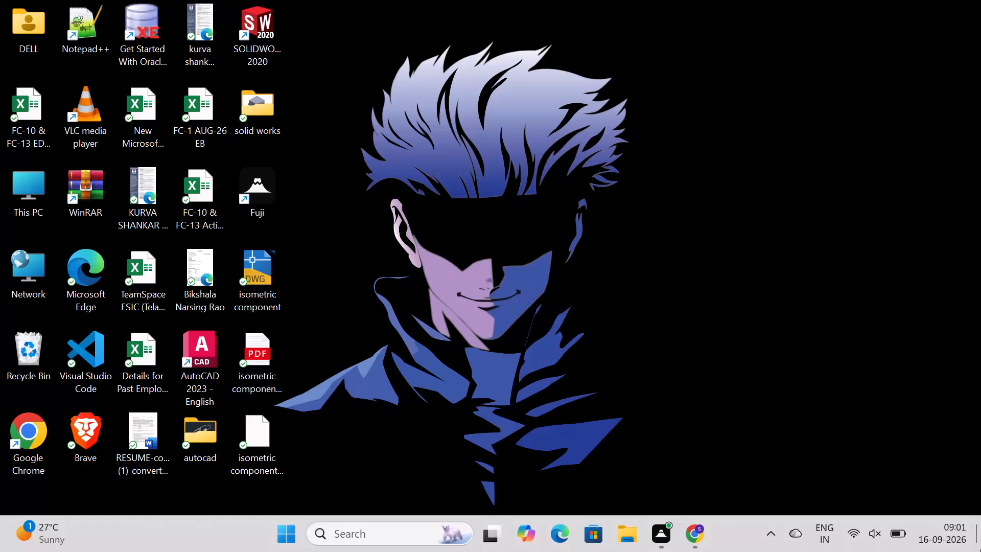
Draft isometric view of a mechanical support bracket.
Delete the isometric component backup (.bak), PDF and DWG files from the desktop.
click(252, 453)
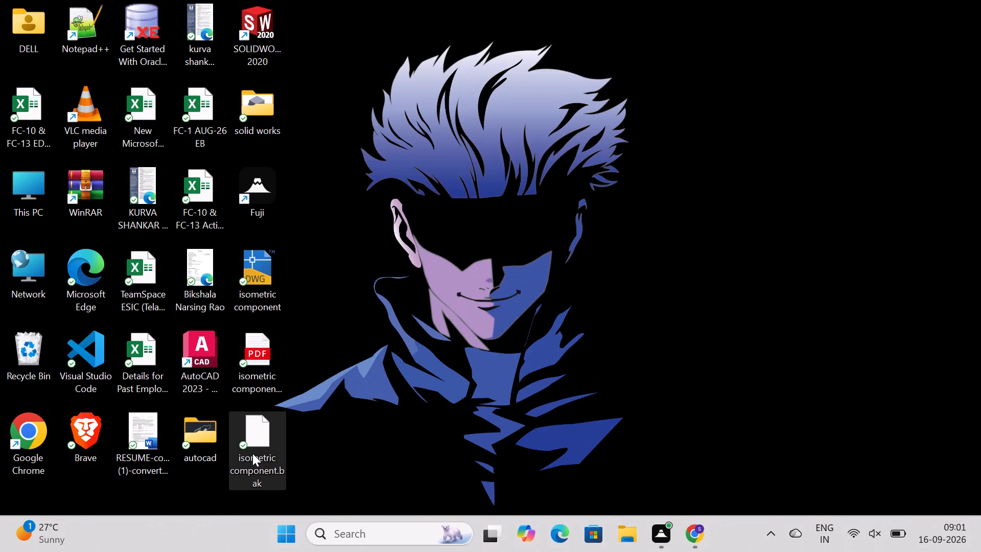
key(Delete)
click(252, 378)
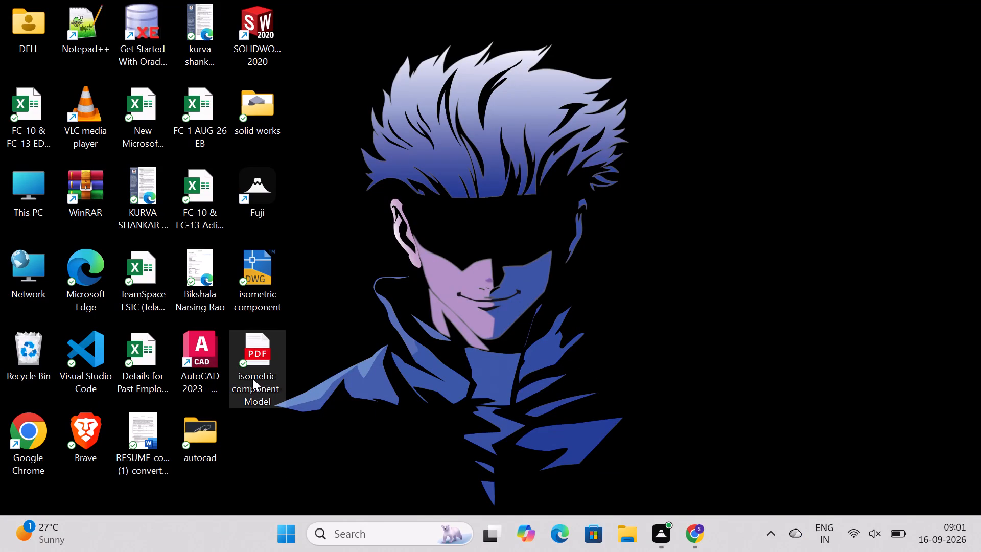
key(Delete)
click(250, 284)
key(Delete)
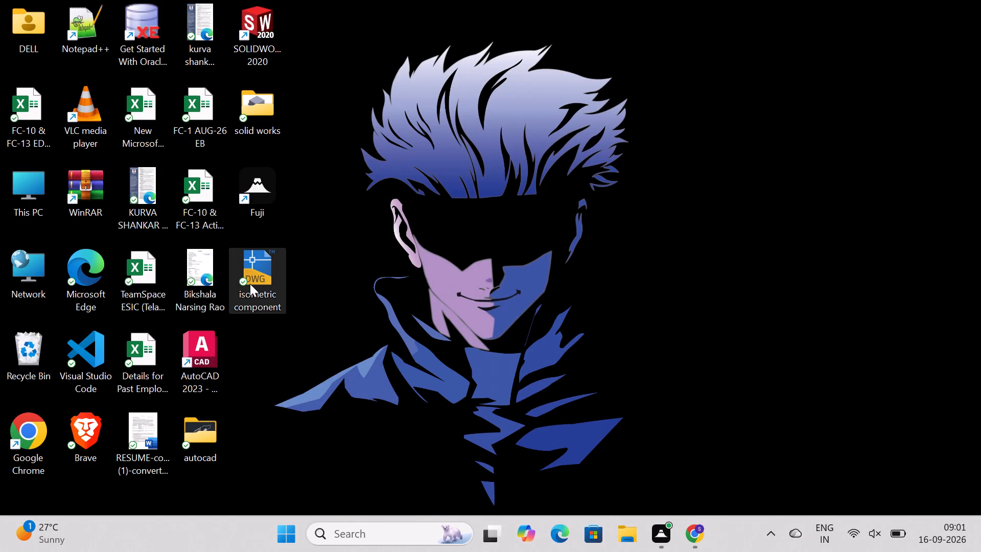
Launch AutoCAD 2023 from the desktop.
double_click(195, 358)
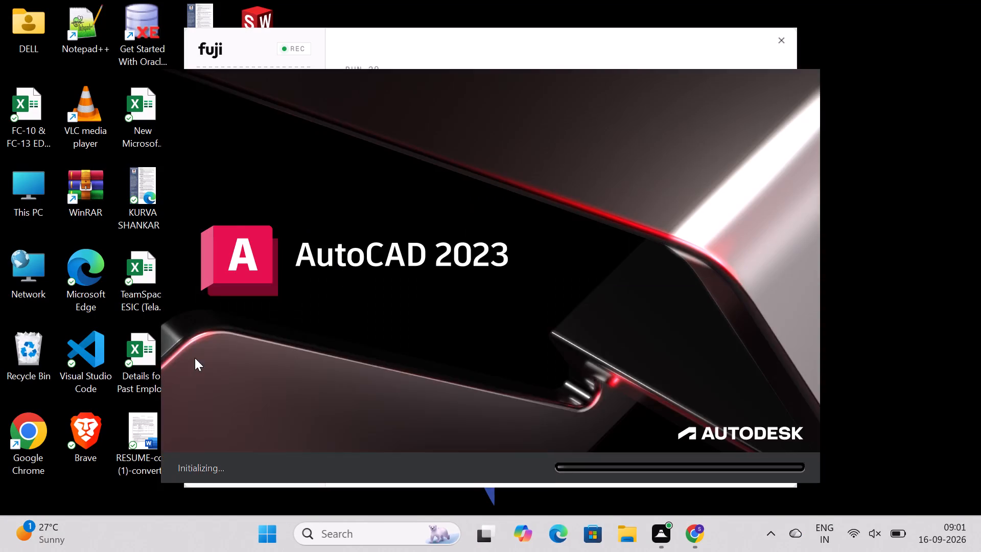
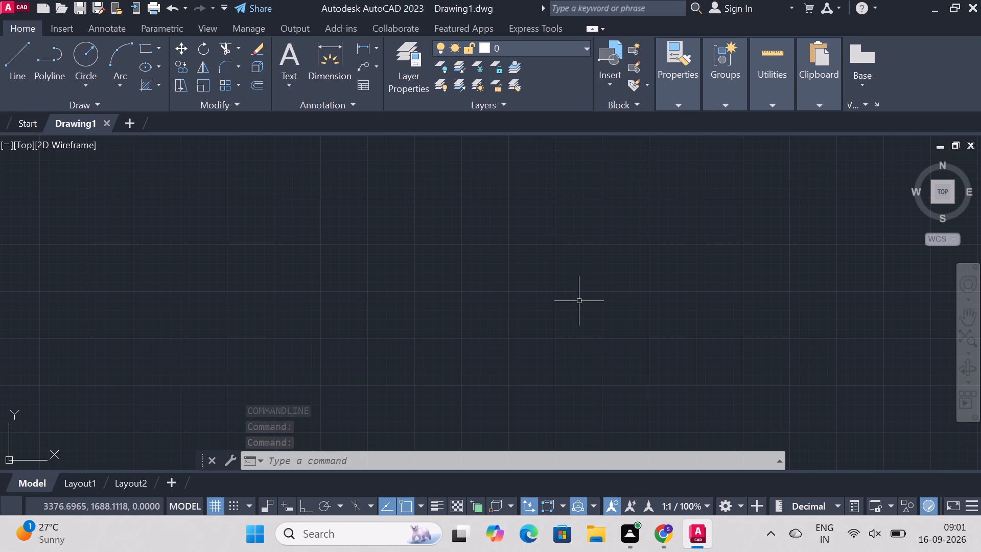
Set the drawing units' decimal length precision to one decimal place (0.0).
text(uni)
text(ts)
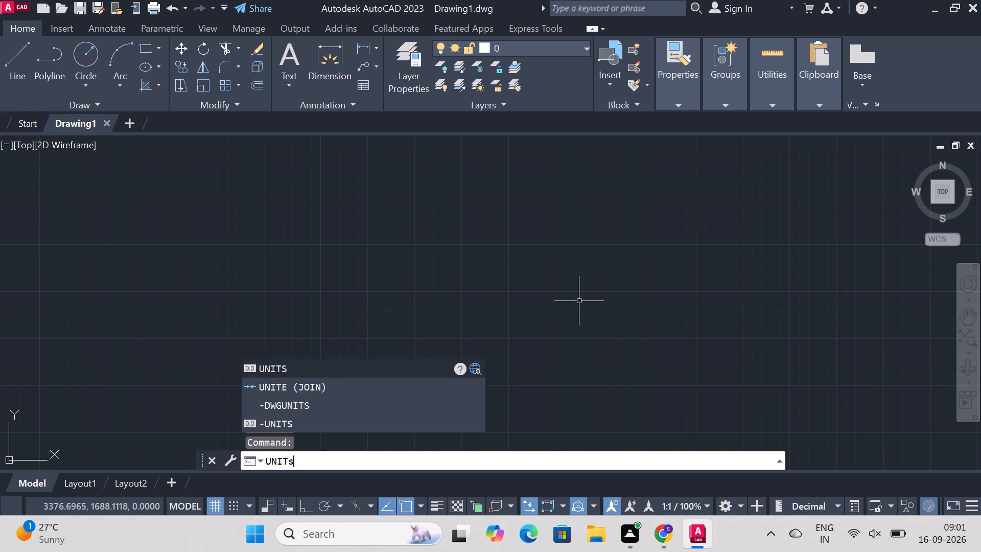
key(Return)
key(Tab)
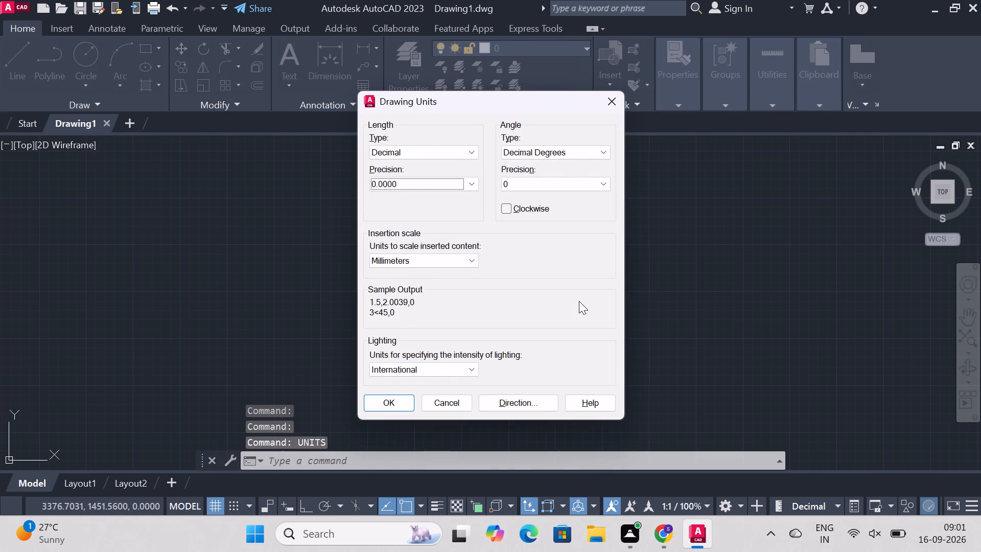
key(Up)
key(Up)
key(Up)
key(Return)
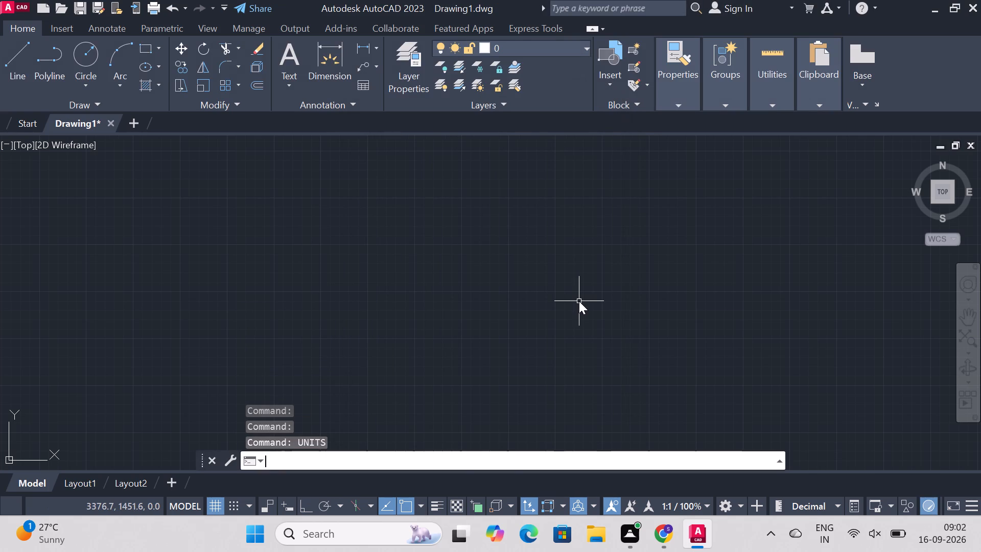
Set the model space limits with lower-left corner 0,0 and upper-right corner 100,100.
text(limiy)
key(BackSpace)
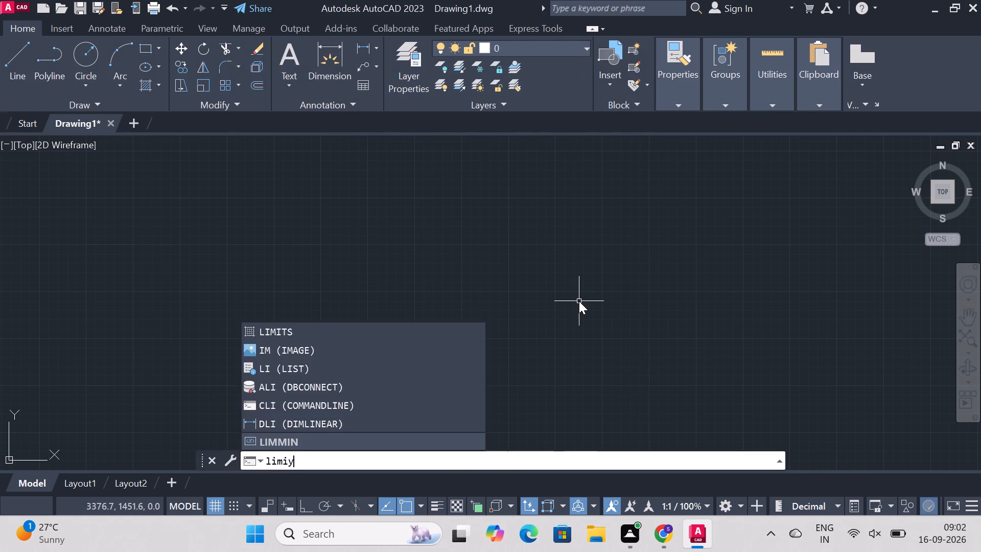
text(ts)
key(Return)
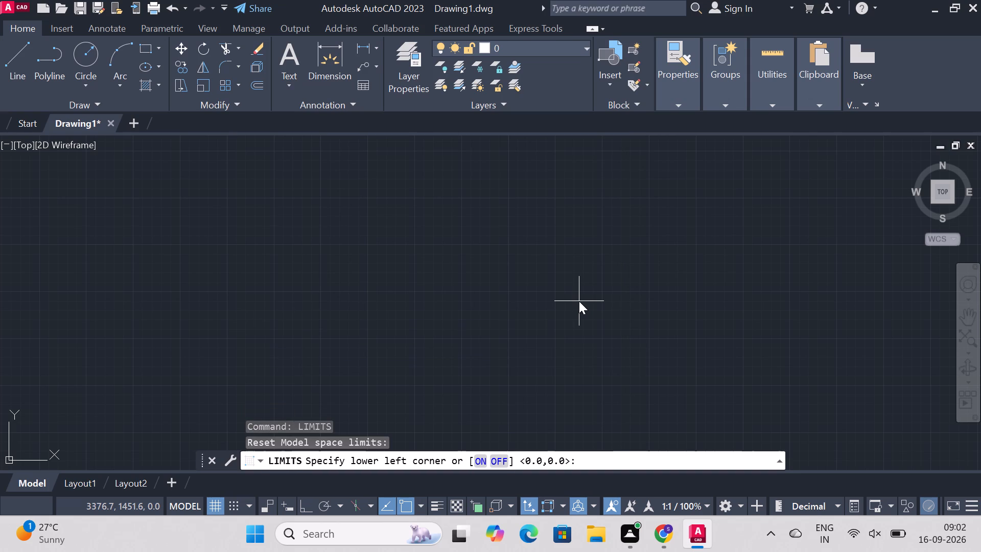
text(0,0)
key(Return)
text(100)
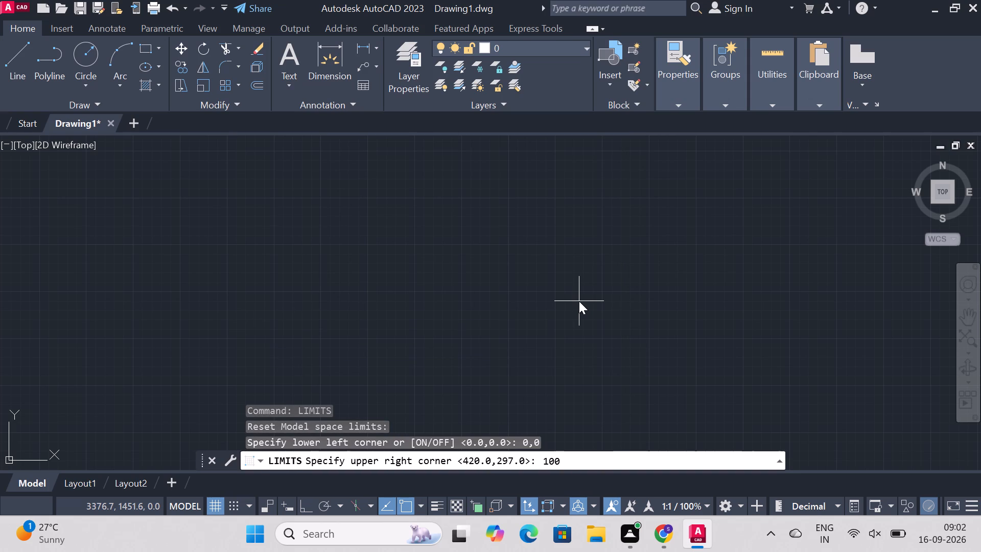
text(,100)
key(Return)
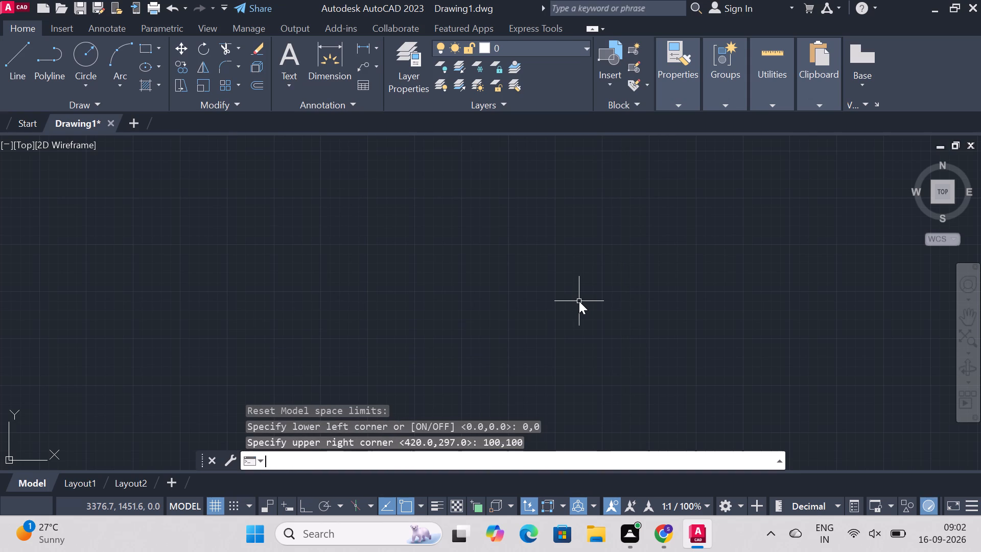
key(z)
key(Return)
key(a)
key(Return)
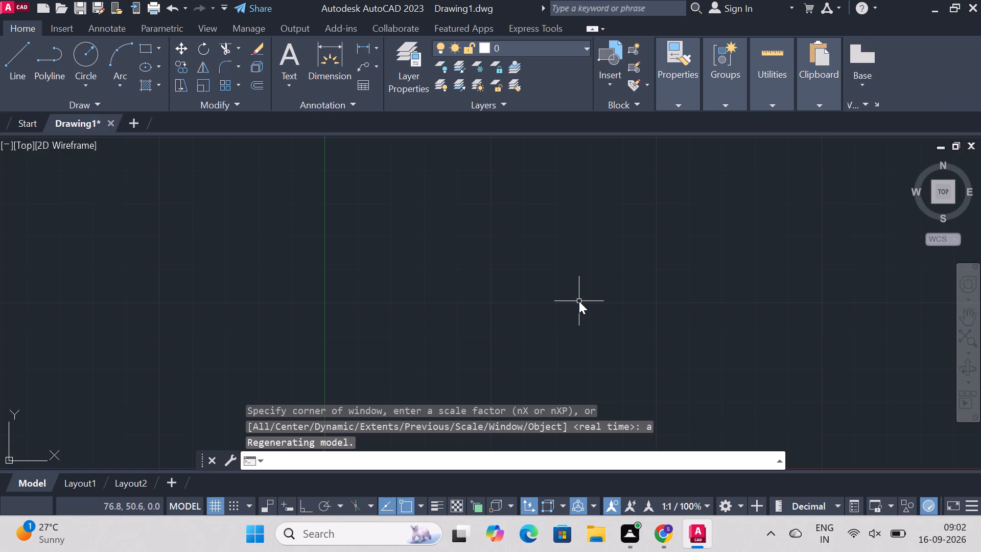
Turn on isometric drafting with the left isoplane.
click(354, 508)
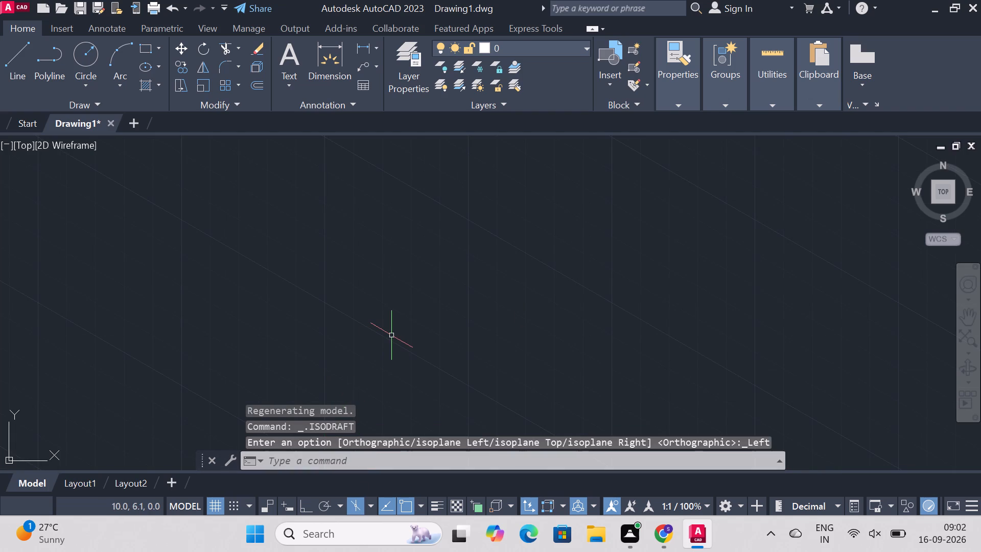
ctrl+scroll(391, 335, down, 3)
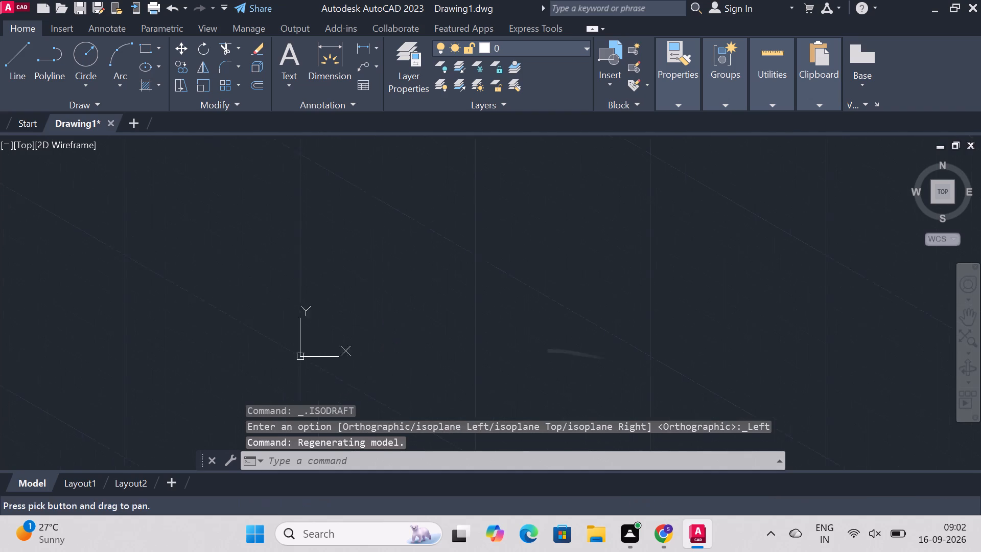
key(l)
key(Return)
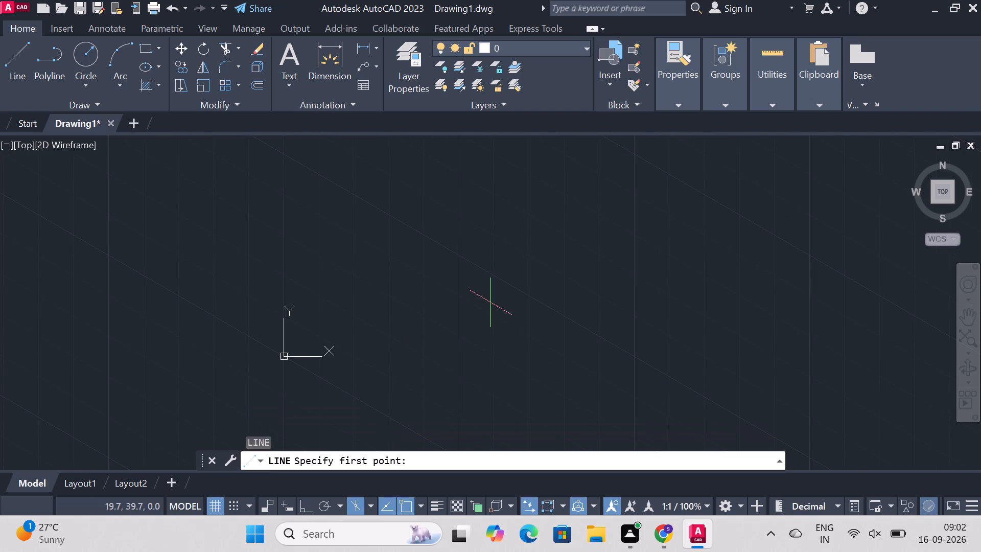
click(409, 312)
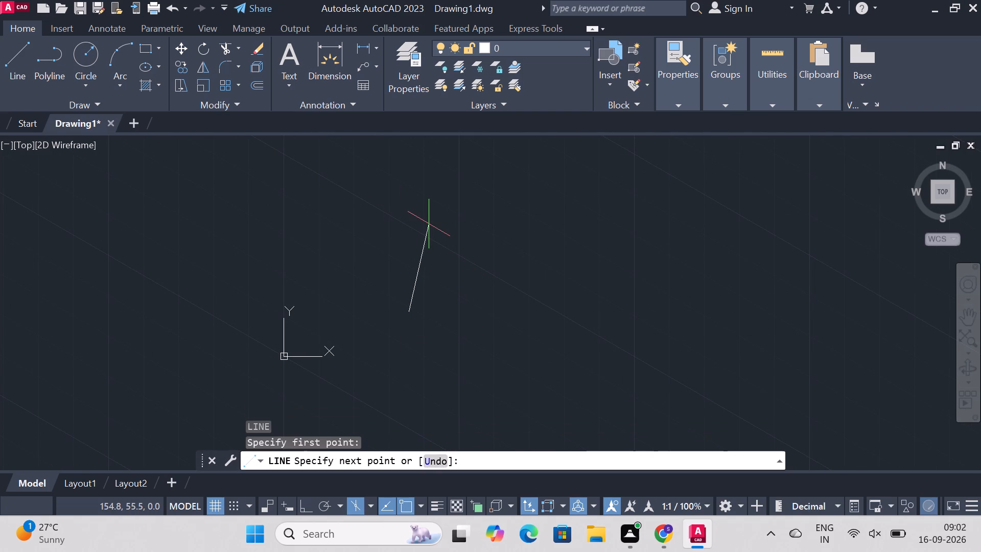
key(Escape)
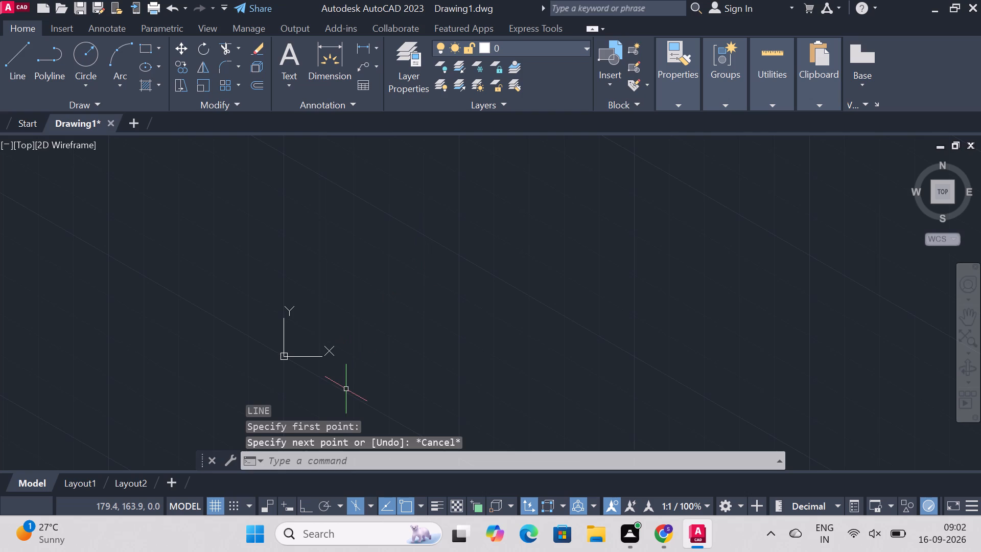
Turn on polar tracking.
click(323, 501)
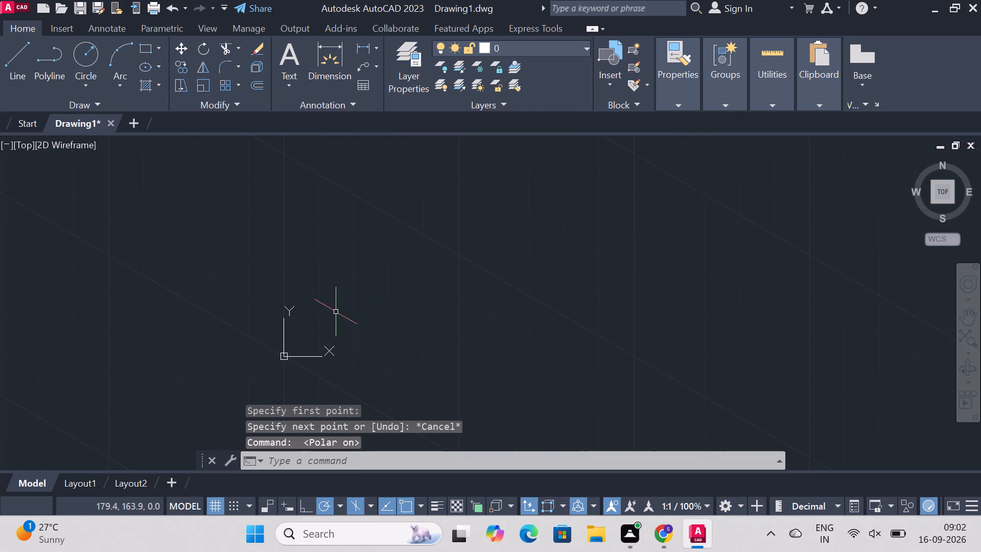
click(366, 295)
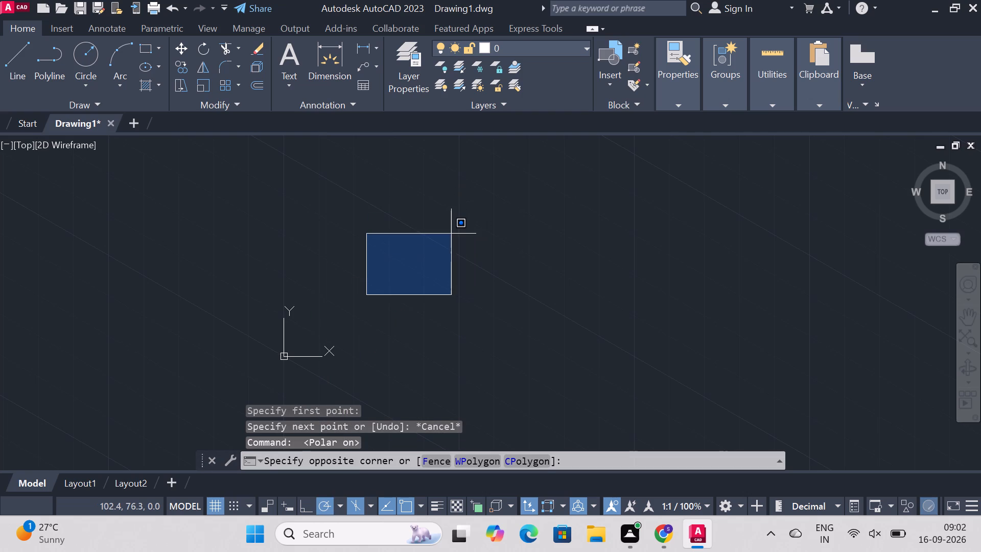
key(Escape)
Draw the profile's notched lower edge with lines: 30 along 30°, 10 up, 30 along 30°, 10 down, 30 along 30°.
key(l)
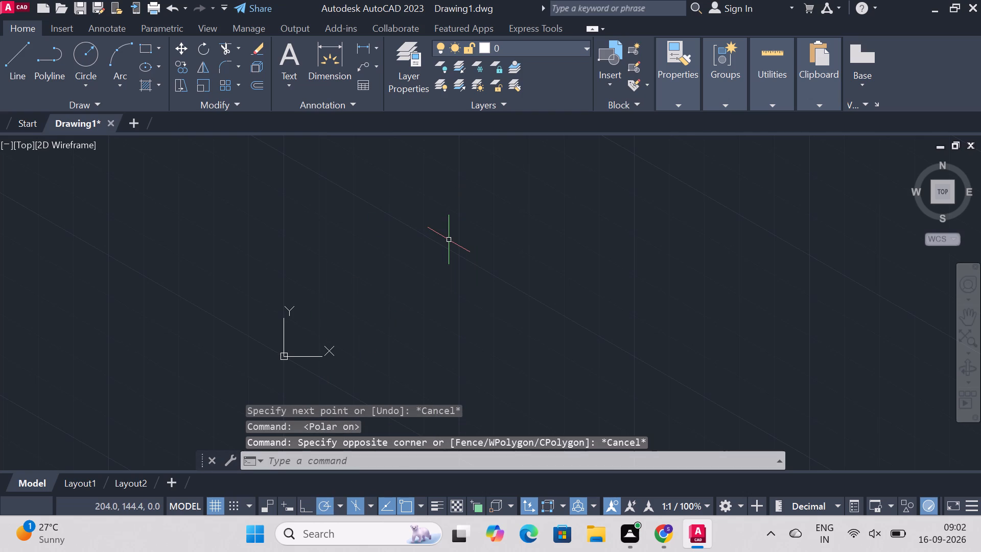
key(Return)
click(406, 297)
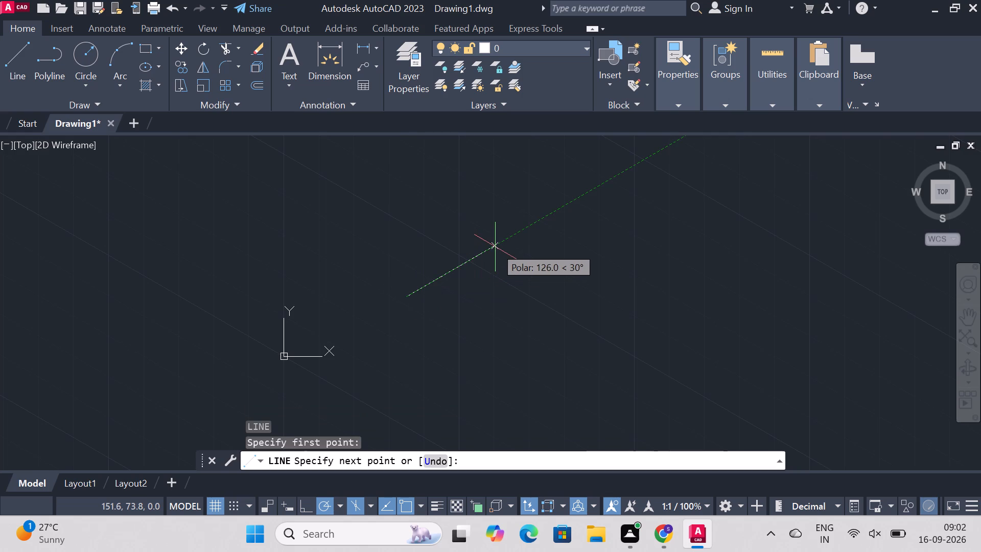
key(3)
key(0)
key(Return)
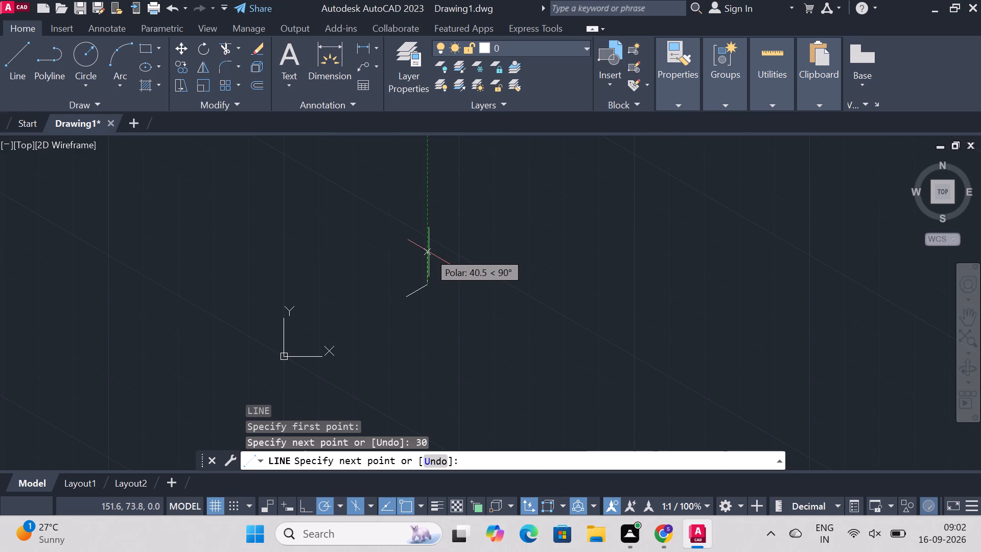
key(1)
key(0)
key(Return)
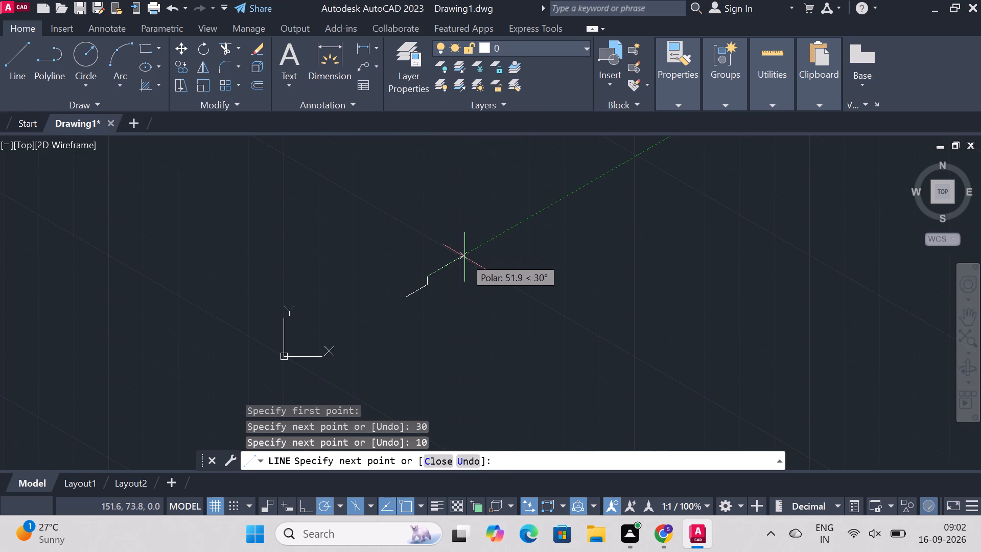
key(3)
key(0)
key(Return)
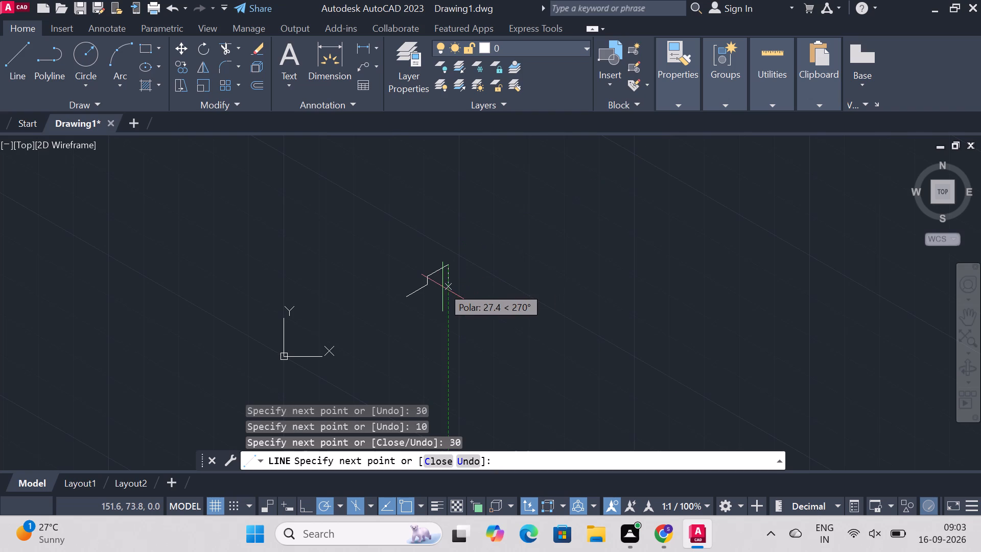
text(10)
key(Return)
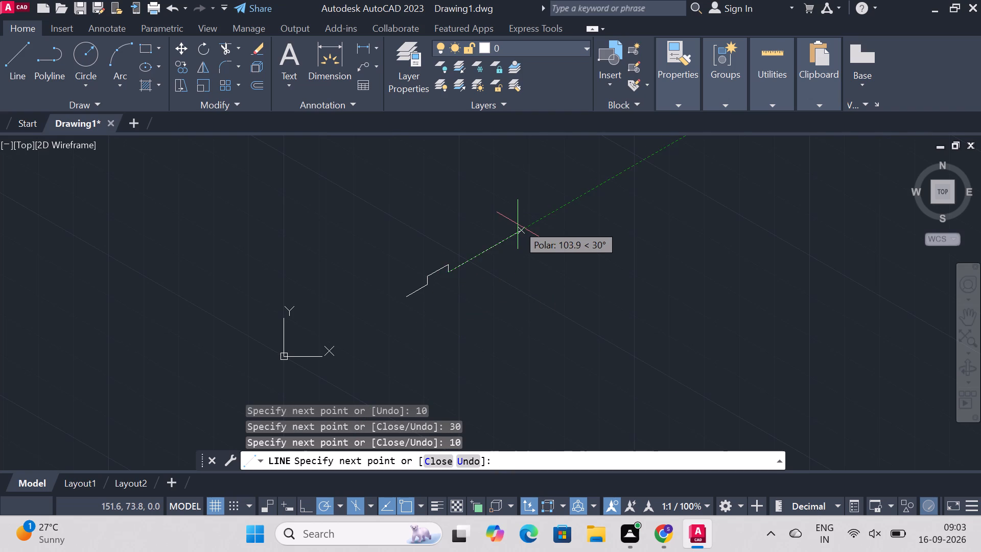
text(30)
key(Return)
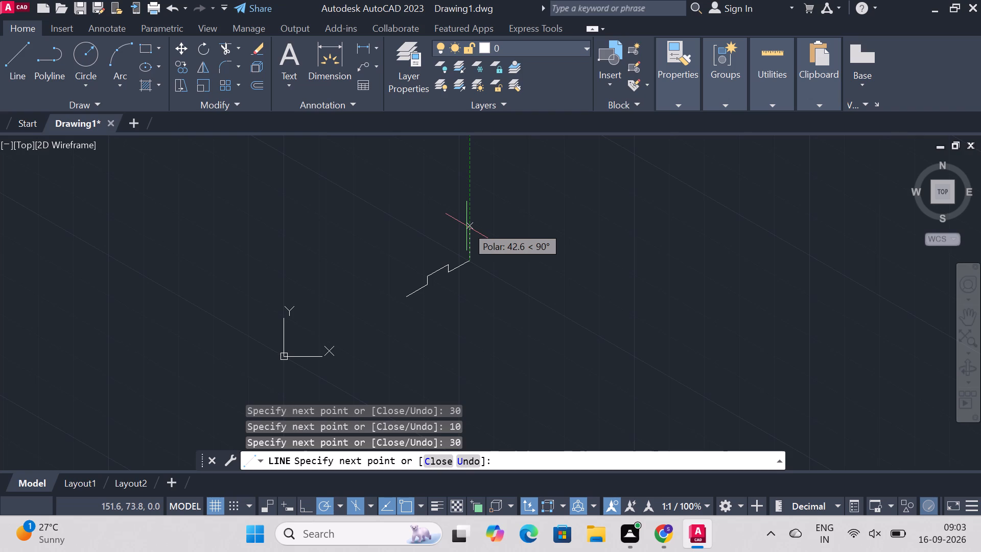
Complete the profile with lines 20 vertically up, 90 back along 210°, and down to the starting point.
text(20)
key(Return)
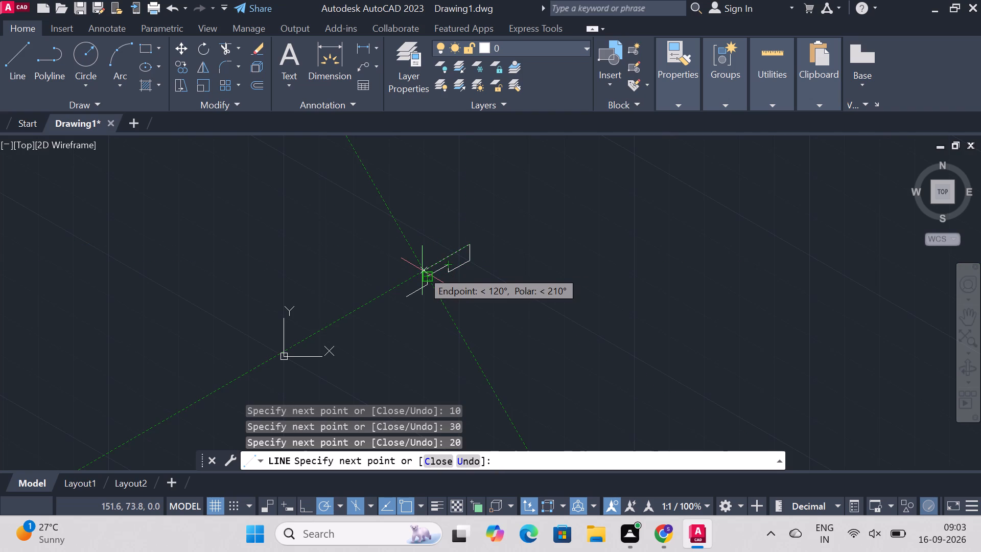
text(90)
key(Return)
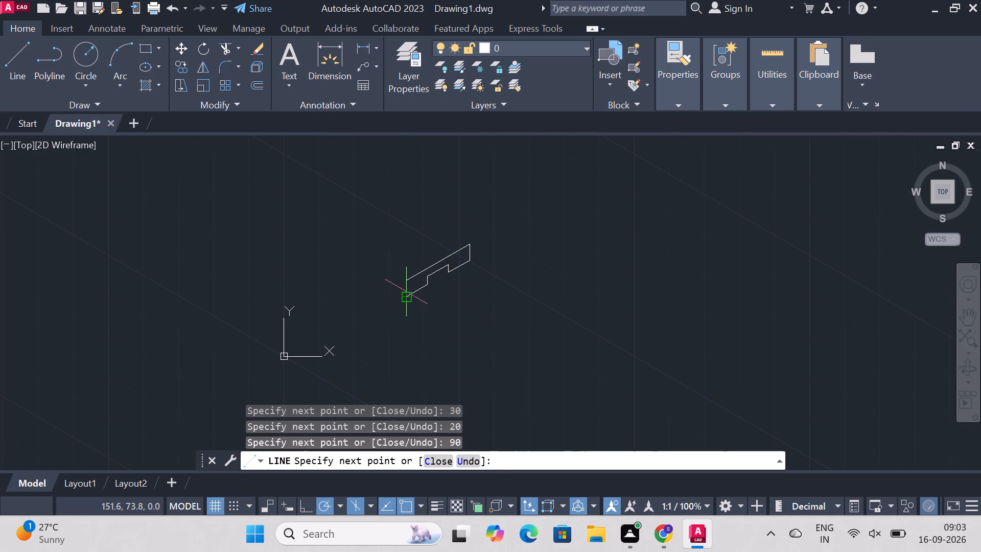
click(404, 298)
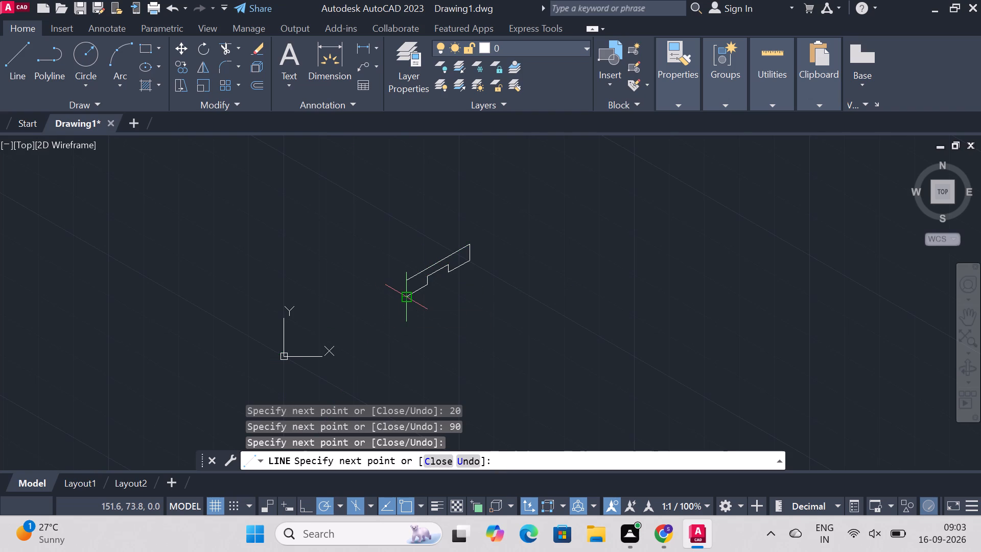
key(Escape)
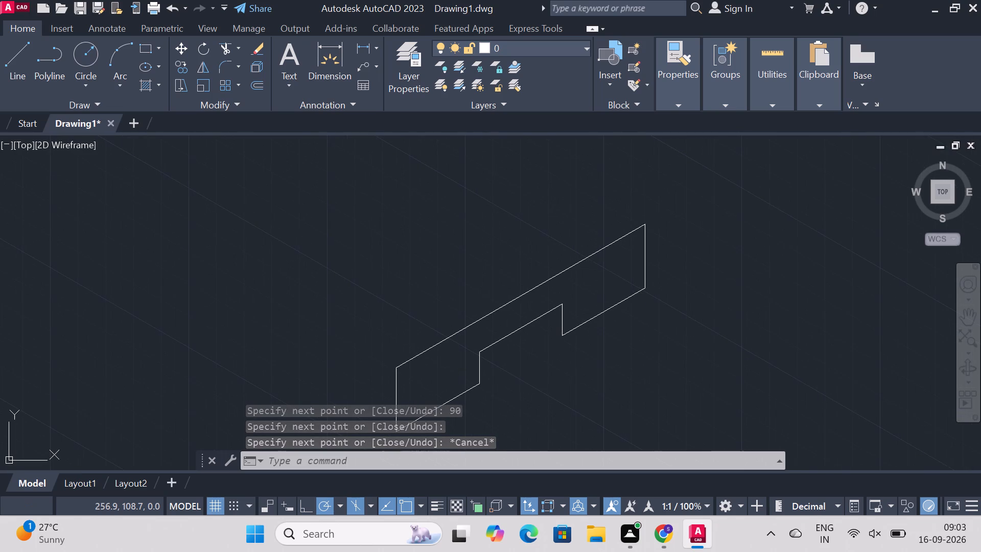
Draw connected lines from the profile's lower front corner: 50 along 150°, 35 vertically up, and 45 along 30°.
key(l)
key(Return)
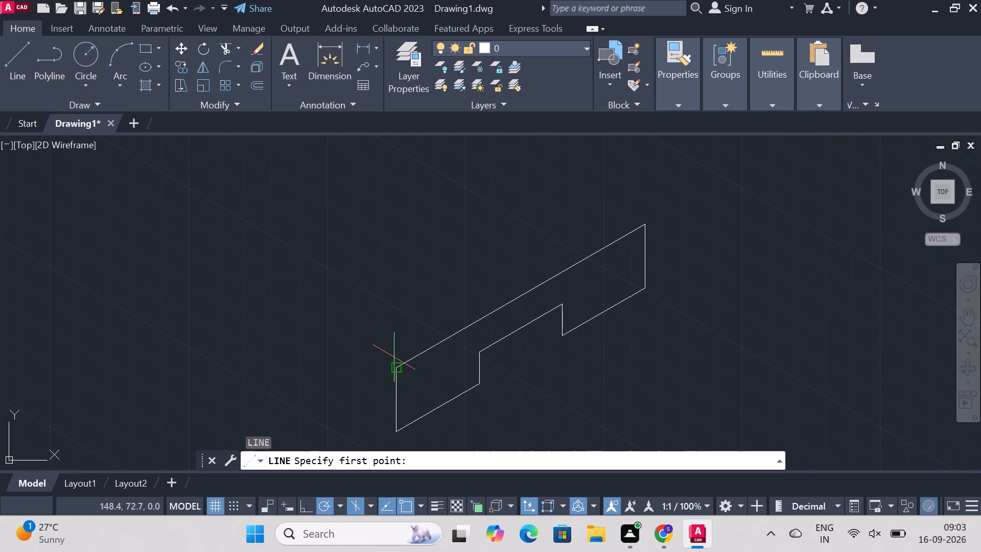
click(395, 432)
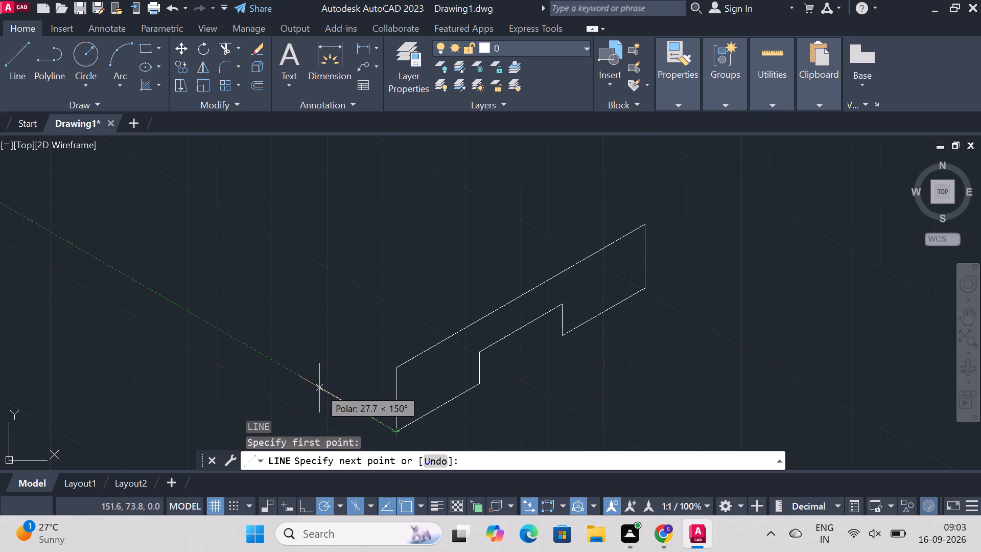
text(50)
key(Return)
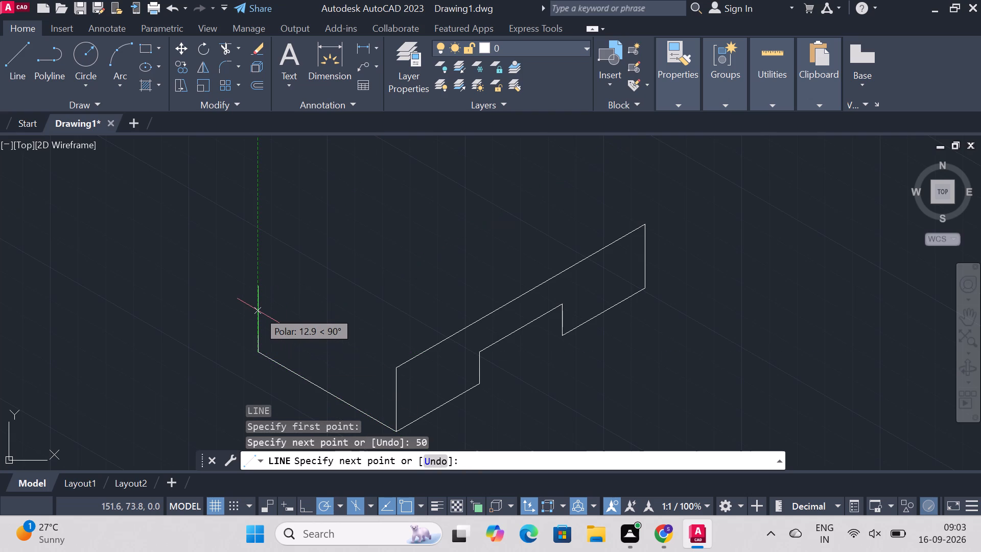
text(35)
key(Return)
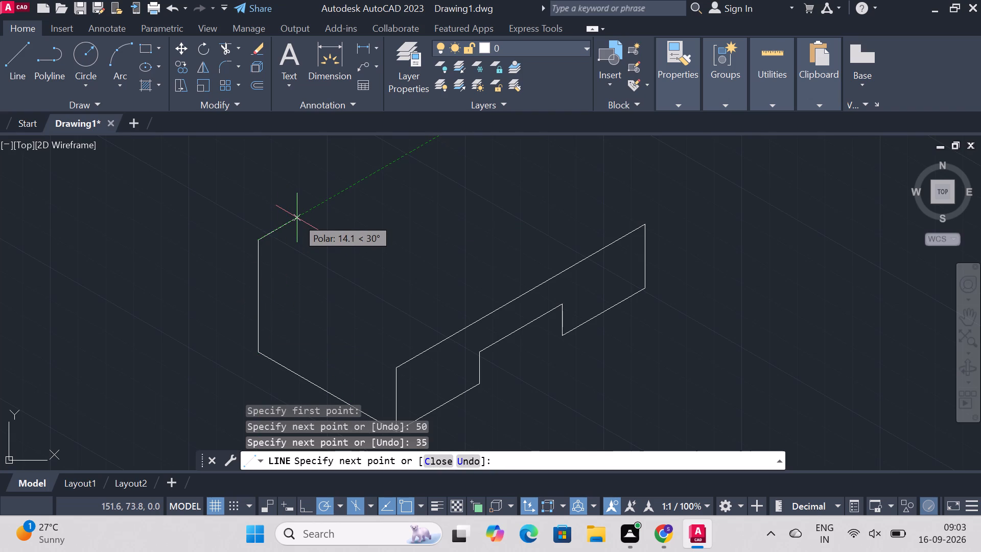
text(45)
key(Return)
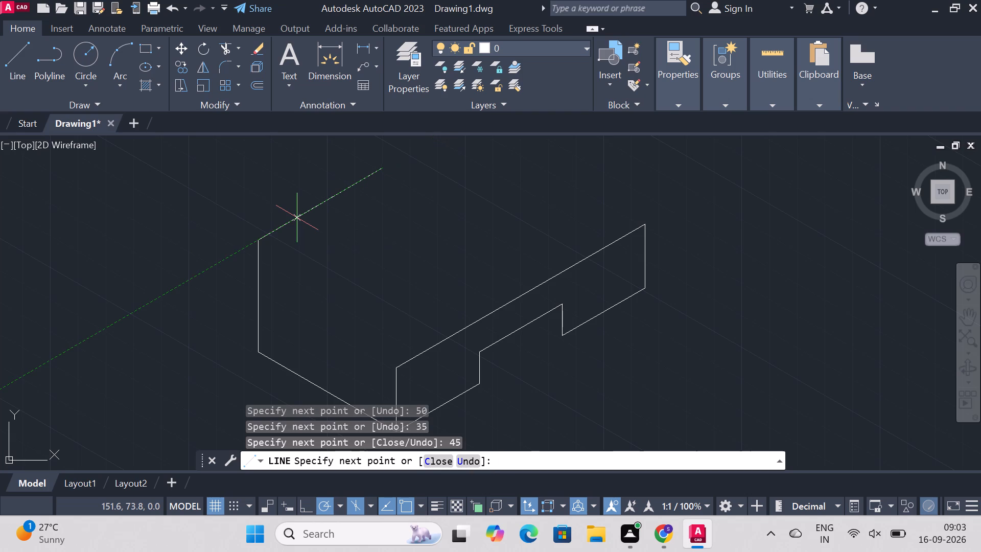
key(Escape)
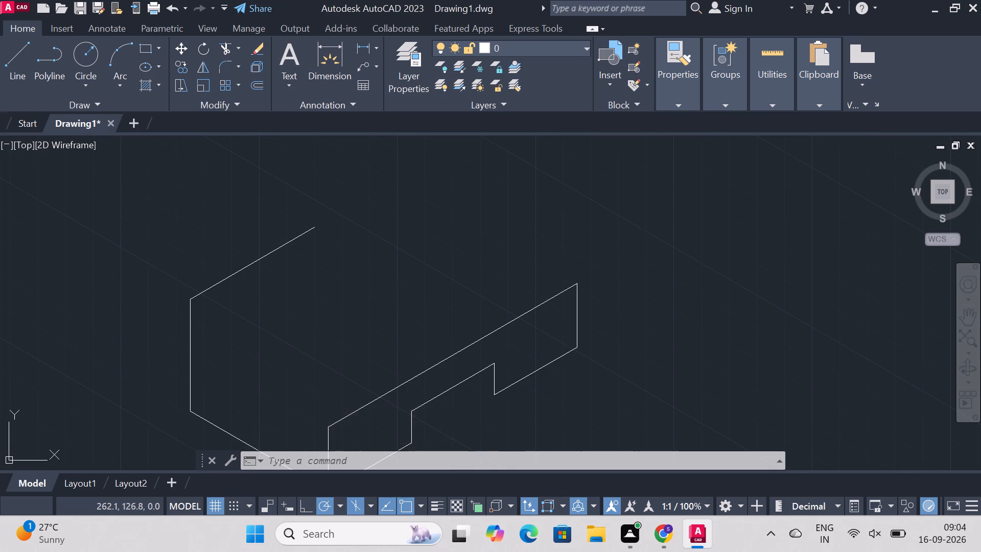
Extend the upper back edge from its open end with a 45 line along 30°.
text(el)
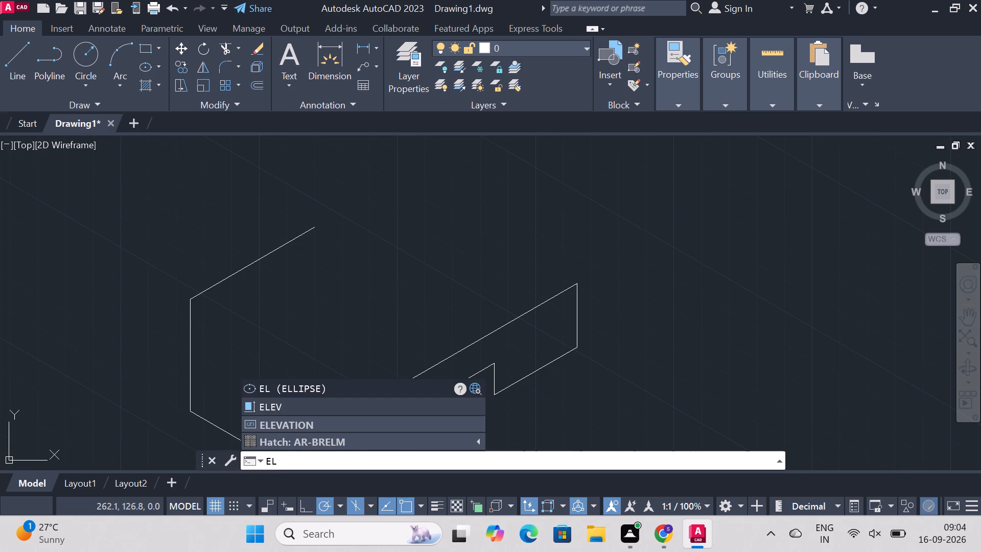
key(Escape)
key(l)
key(Return)
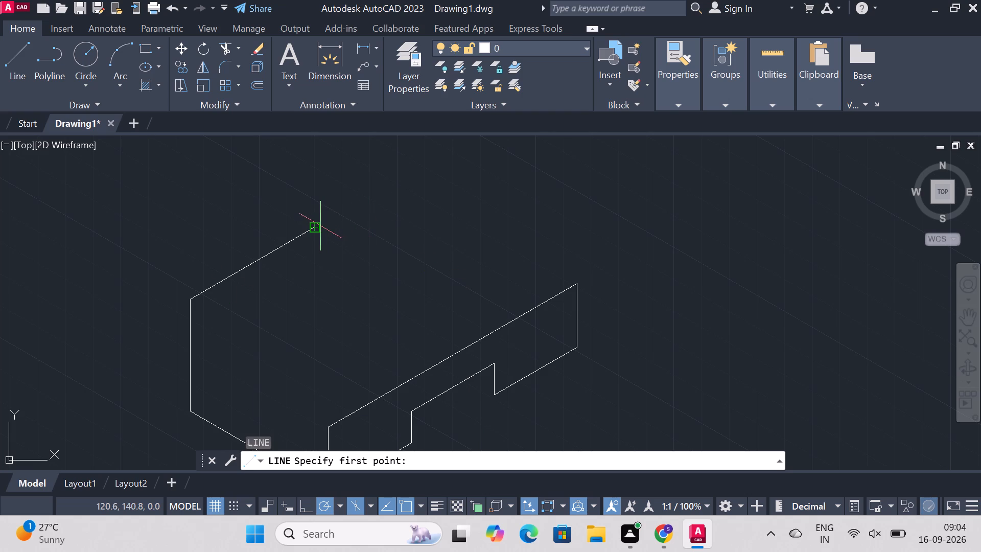
click(315, 228)
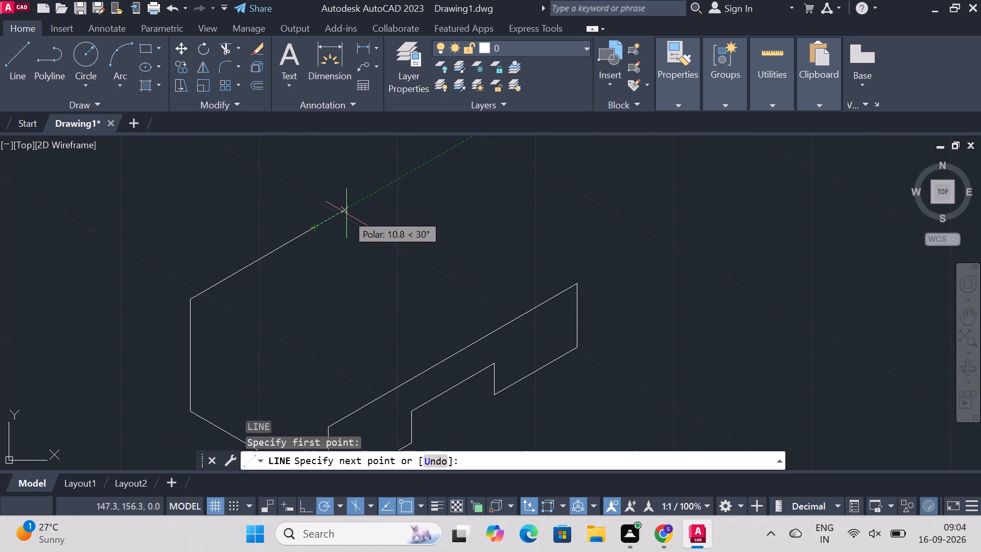
text(45)
key(Return)
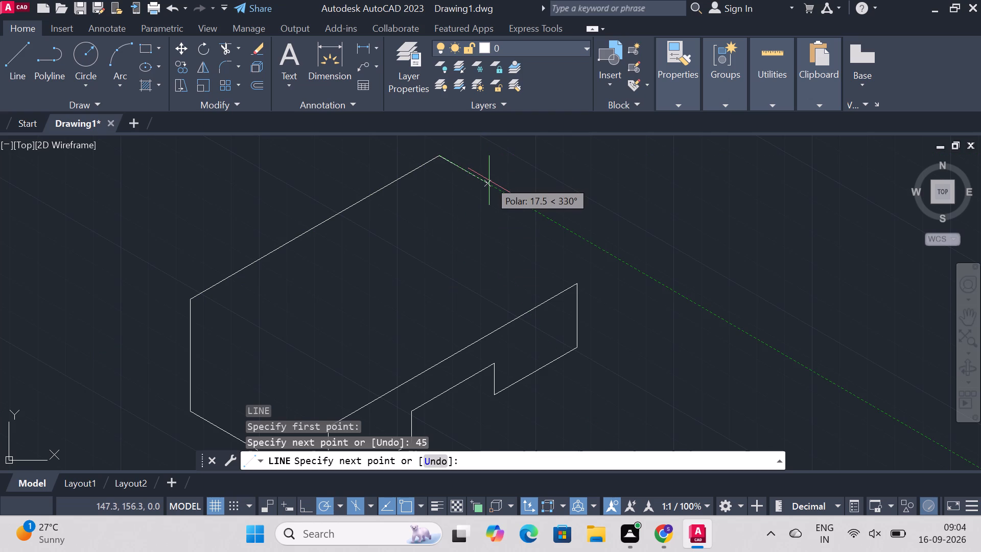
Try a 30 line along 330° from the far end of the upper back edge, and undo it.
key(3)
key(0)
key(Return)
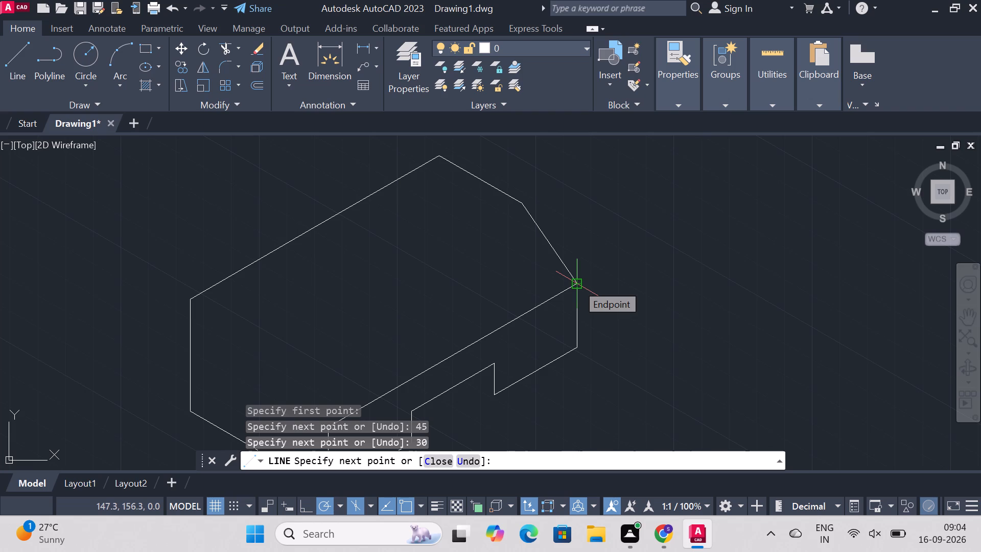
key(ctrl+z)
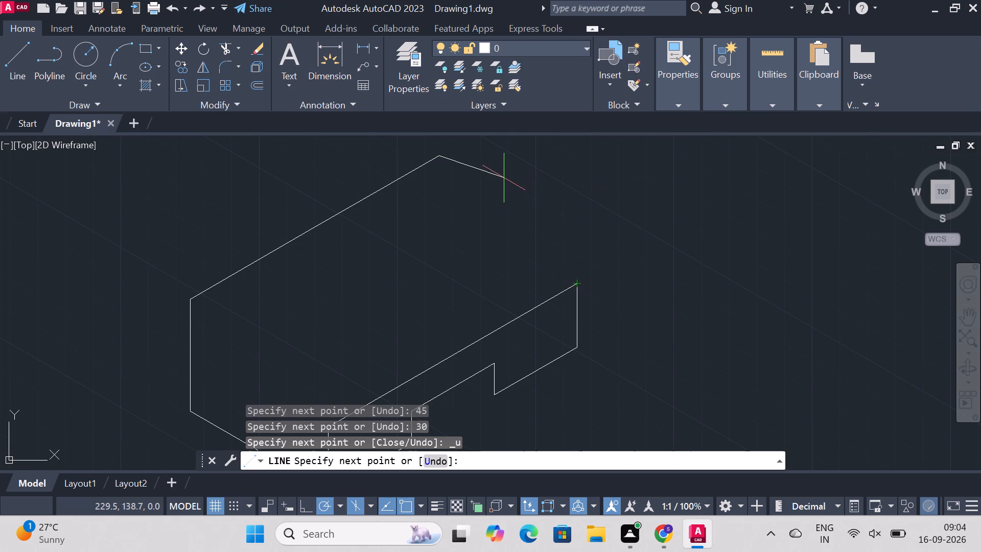
Draw a line 20 along 330° from the far end of the upper back edge, and connect it to the profile's upper far corner.
text(20)
key(Return)
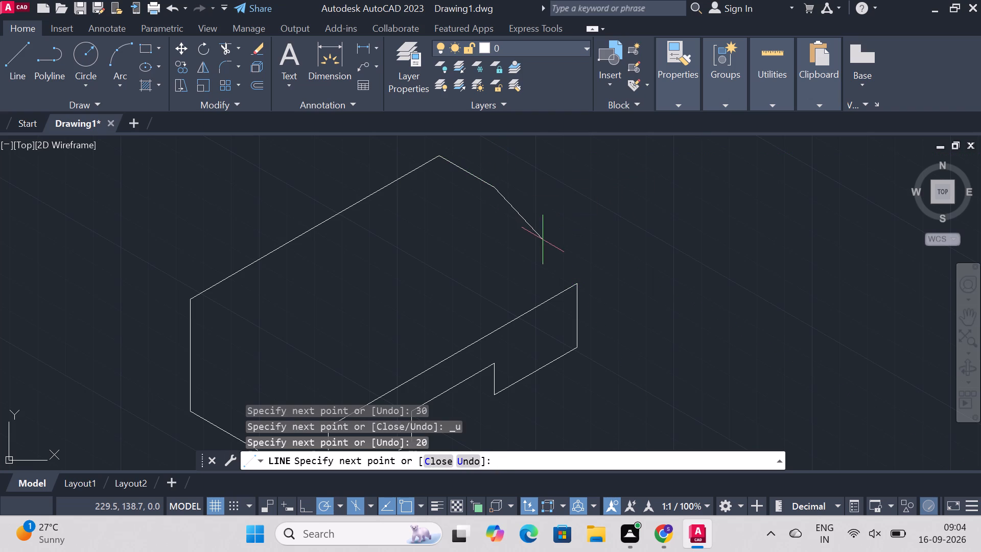
click(577, 284)
key(Escape)
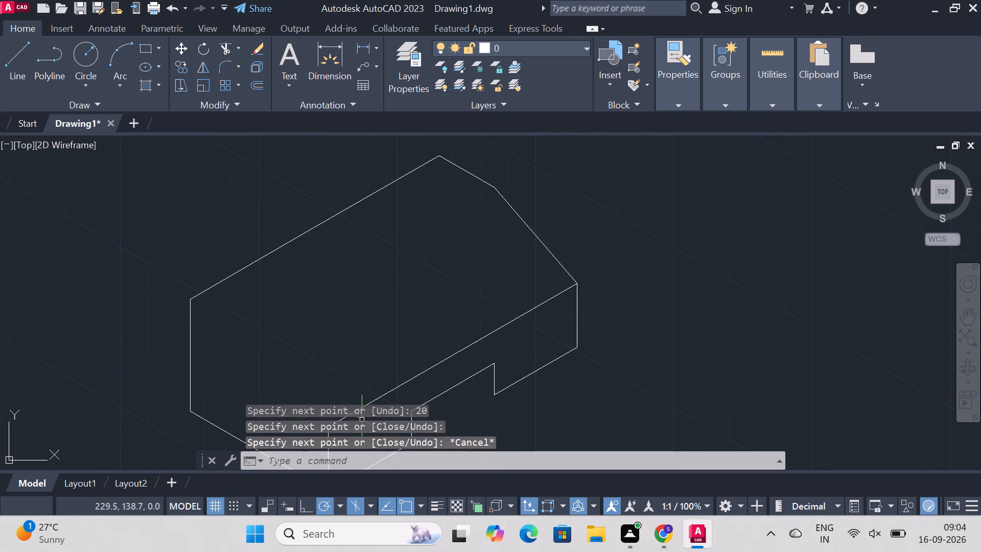
Draw lines from the near end of the upper back edge: 20 along 330°, 10 along 30°, and 10 back along 150°.
key(l)
key(Return)
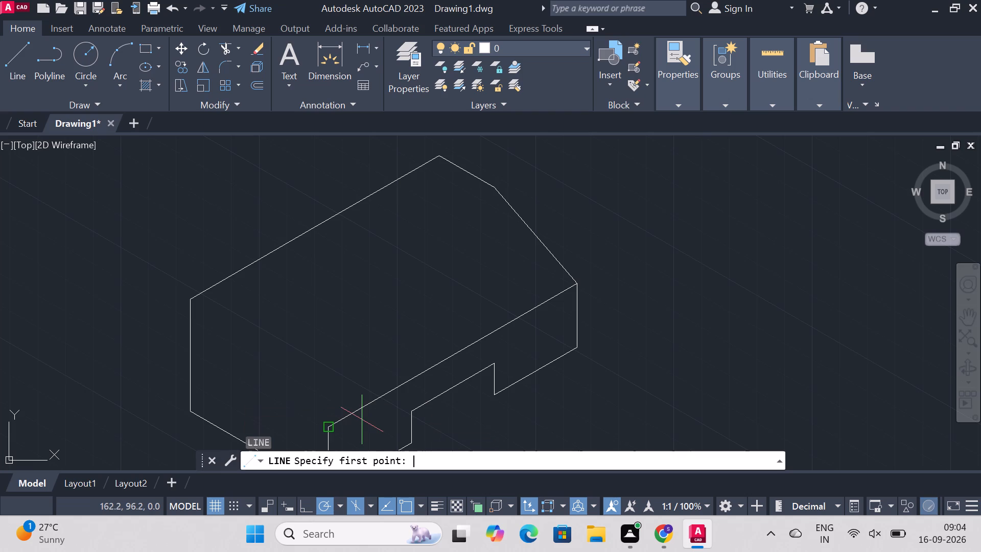
click(190, 302)
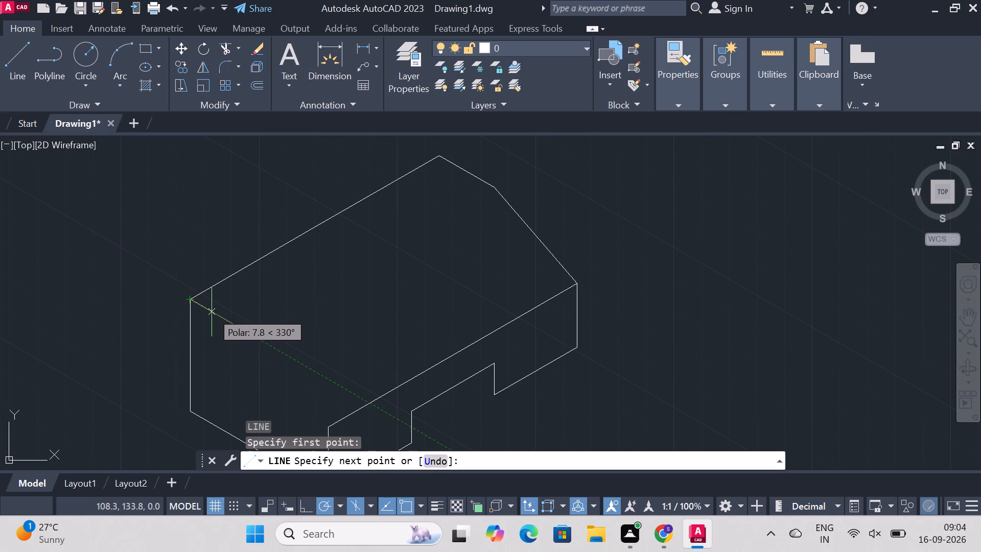
text(20)
key(Return)
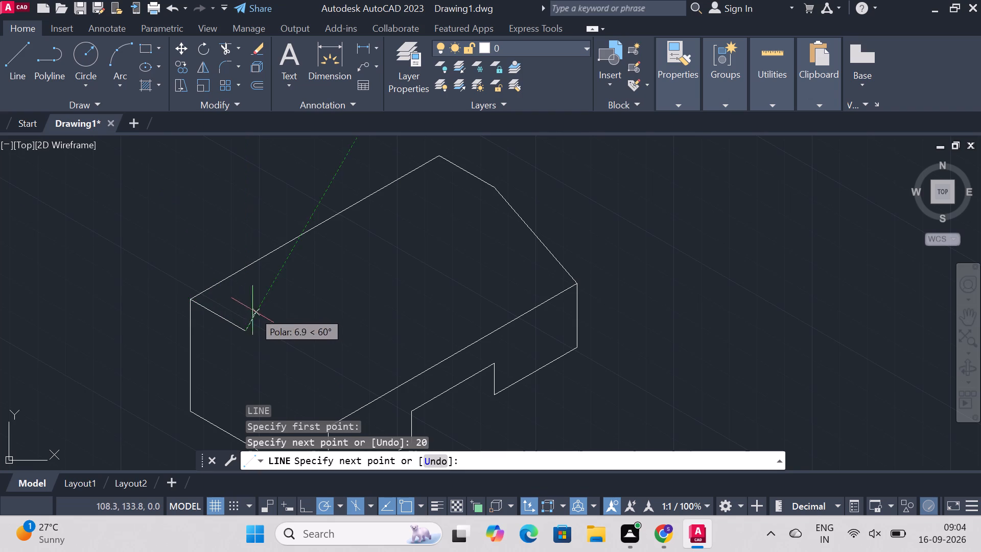
key(1)
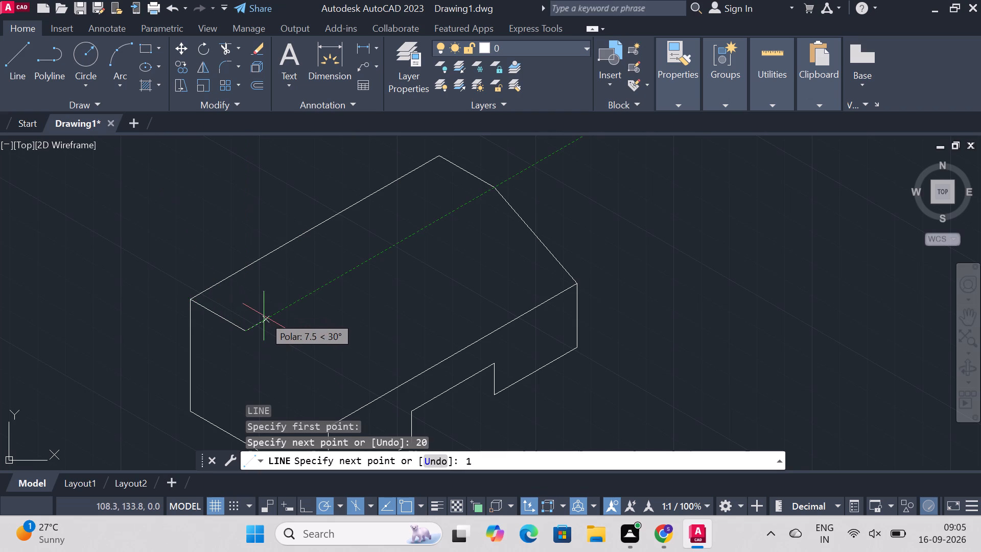
key(0)
key(Return)
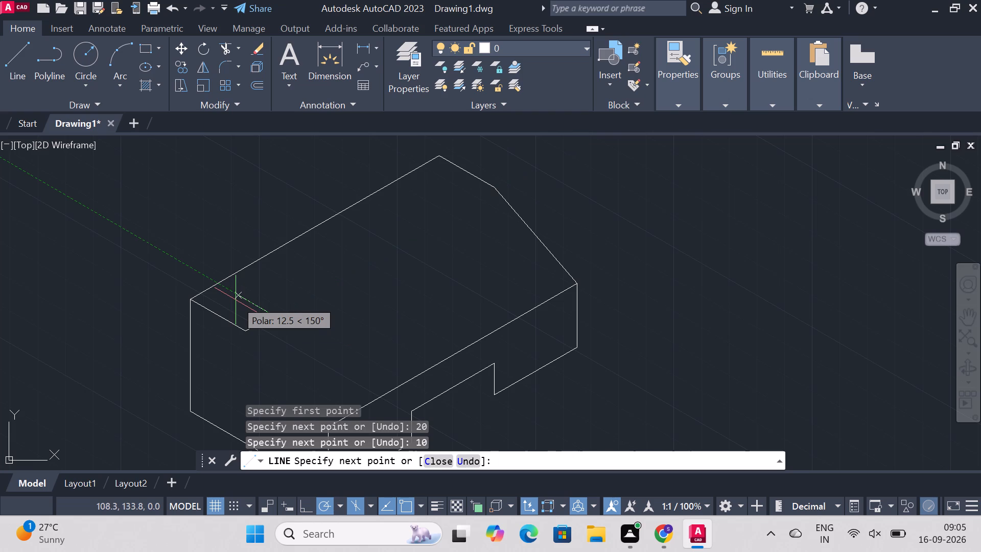
key(1)
key(0)
key(Return)
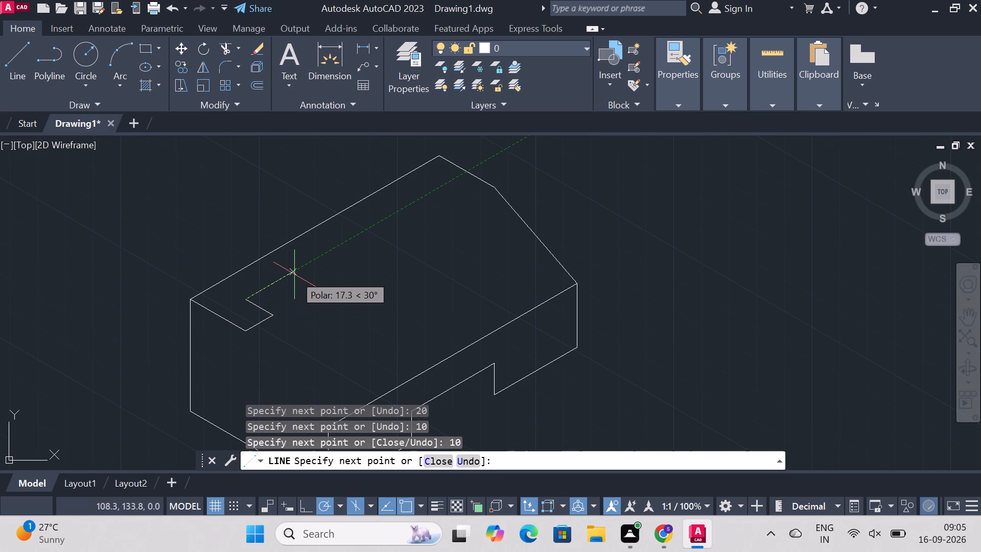
Complete the top face's recessed edge with lines 70 along 30°, 10 along 330°, and up to the far slope's top corner.
text(70)
key(Return)
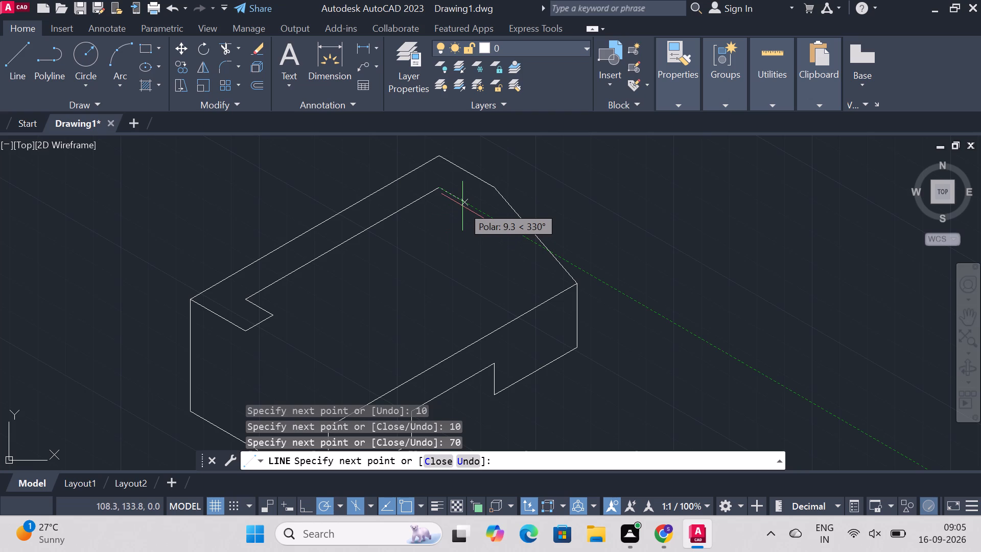
text(10)
key(Return)
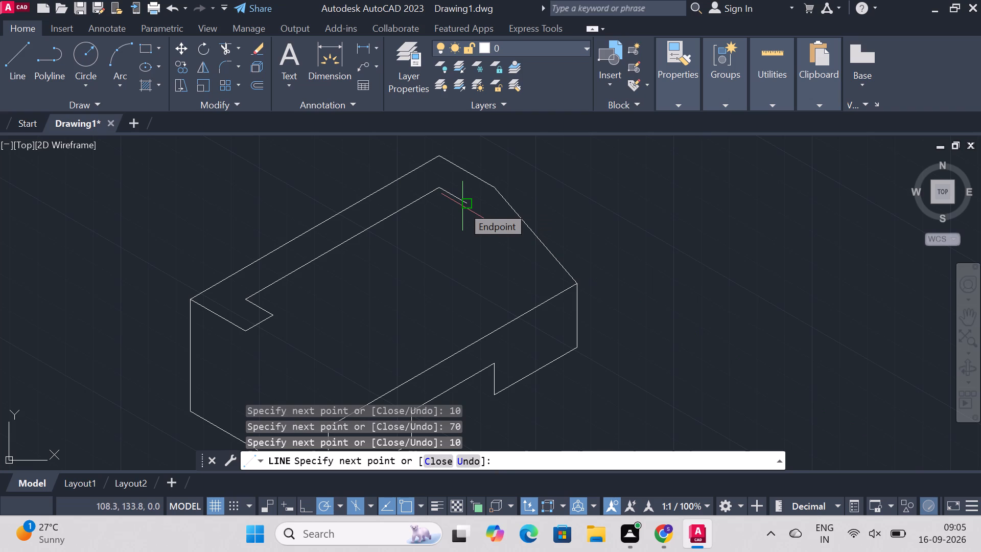
key(Escape)
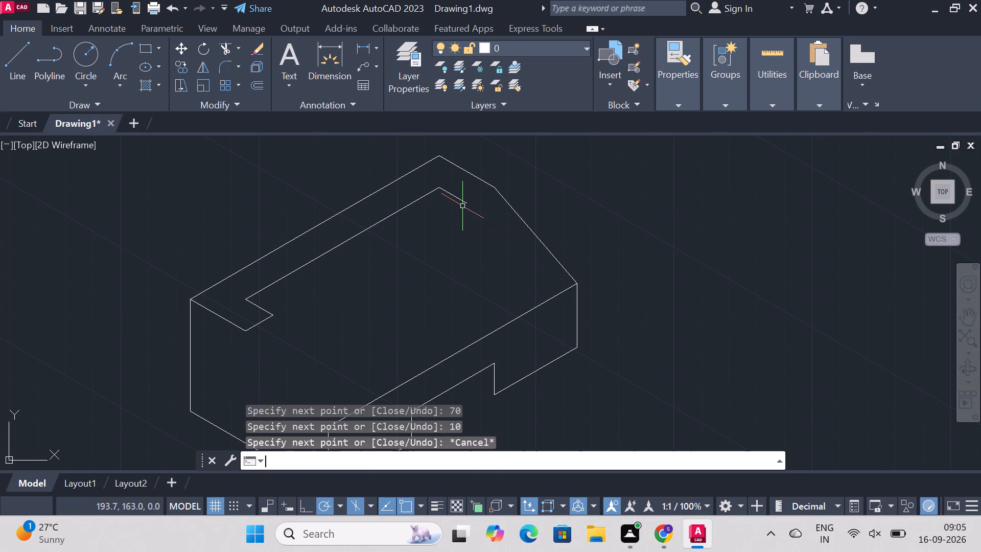
key(l)
key(Return)
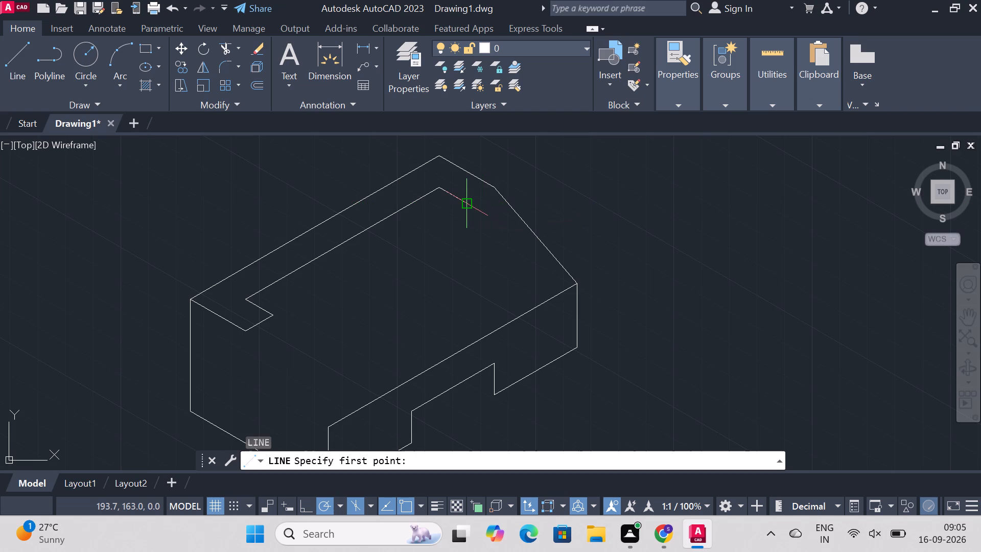
click(468, 206)
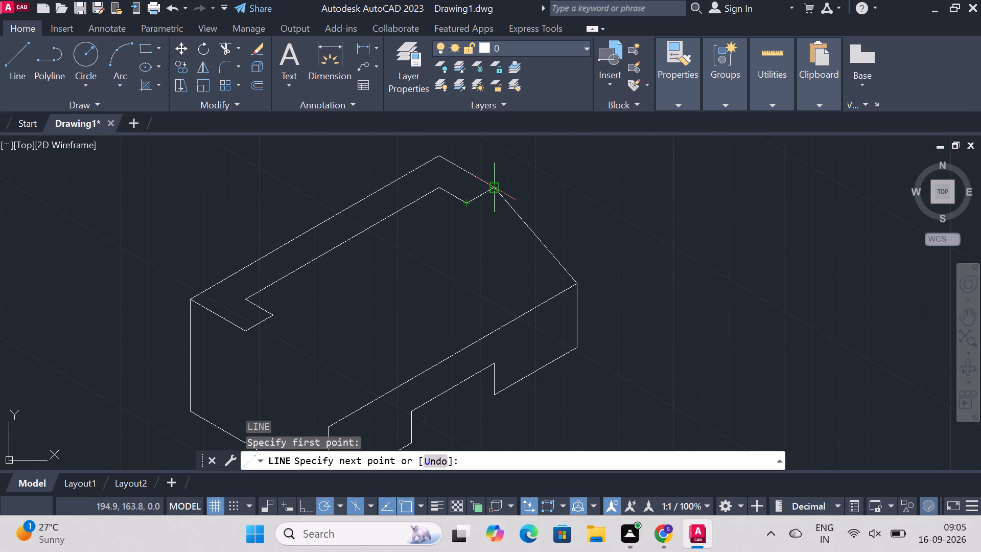
click(496, 191)
key(Escape)
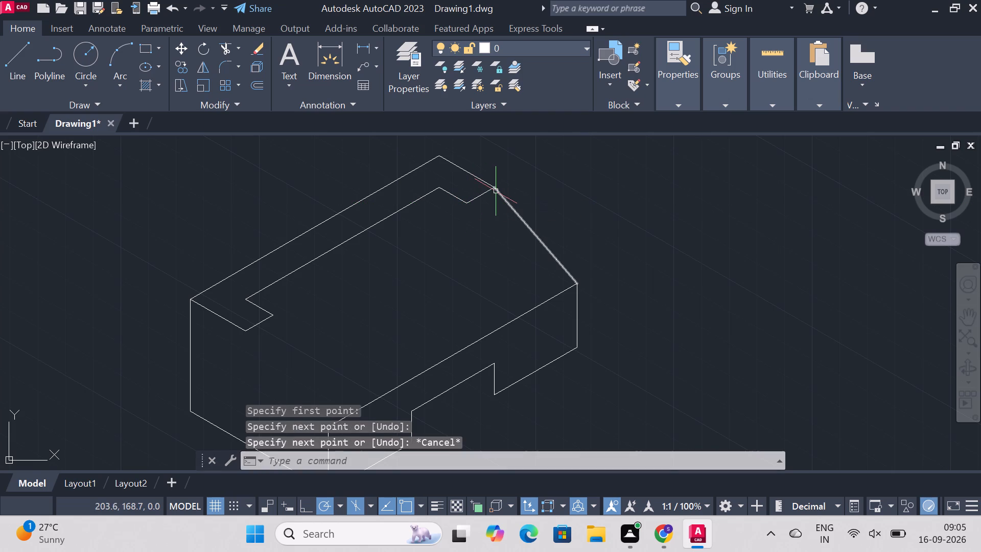
key(Escape)
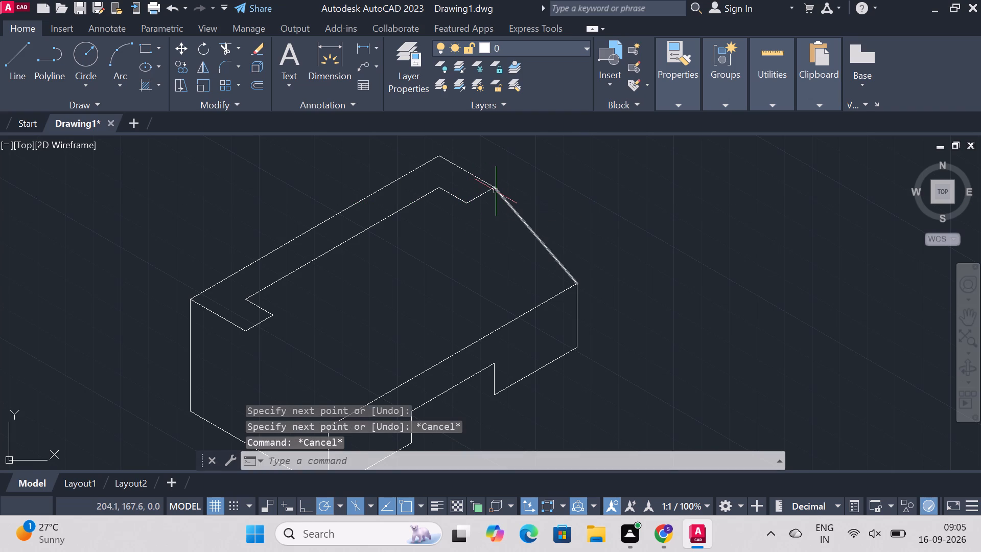
Draw the near sloped edge from the profile's upper front corner to the end of the 20 line on the top face.
key(l)
key(Return)
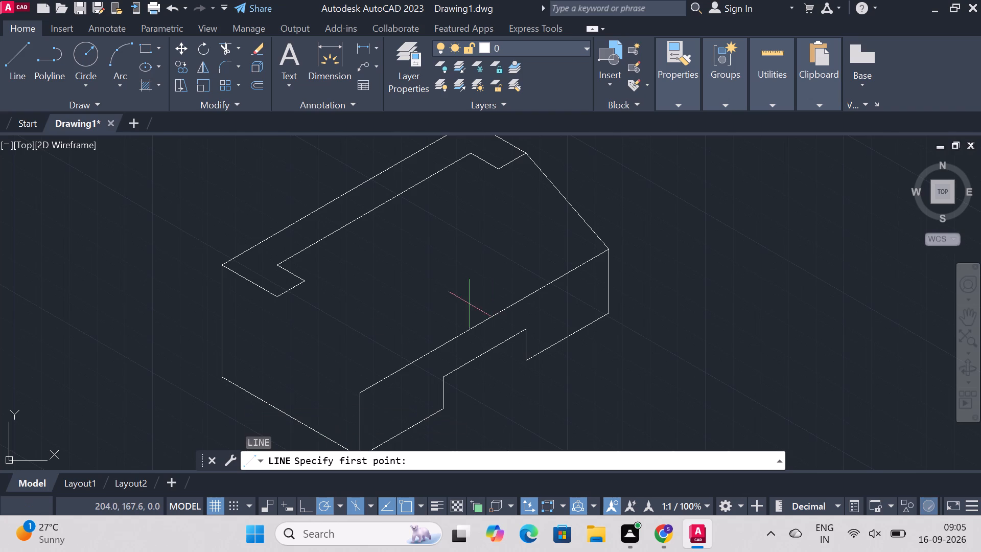
click(362, 394)
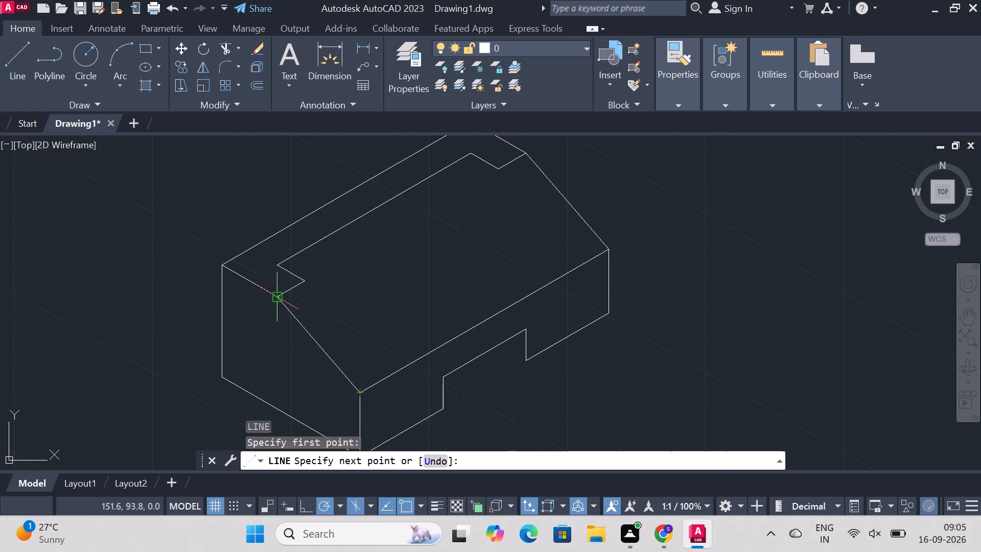
click(277, 298)
key(Escape)
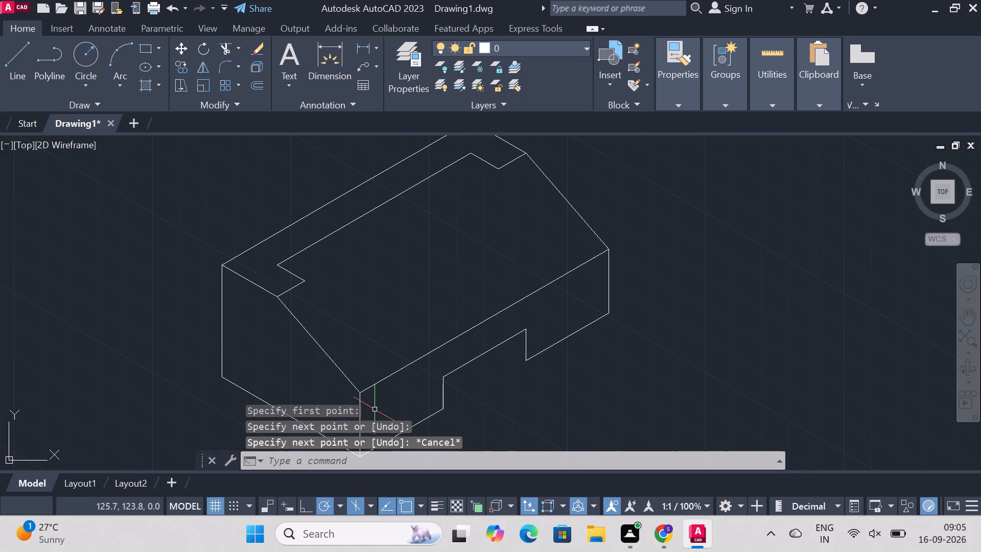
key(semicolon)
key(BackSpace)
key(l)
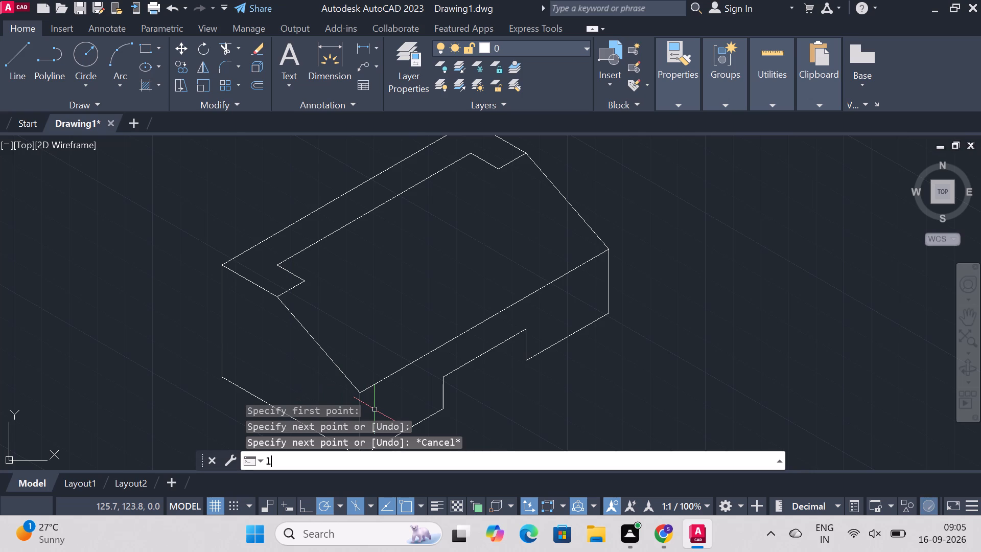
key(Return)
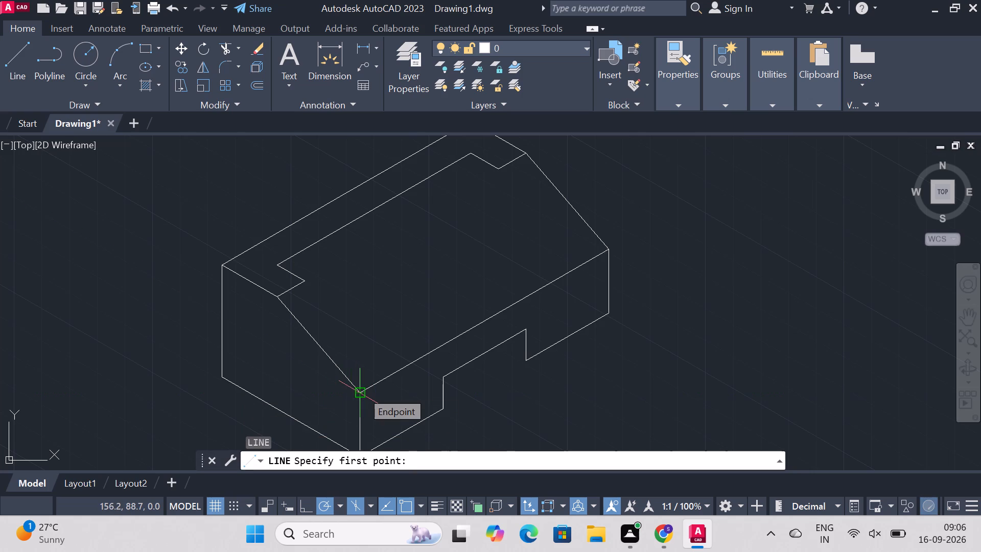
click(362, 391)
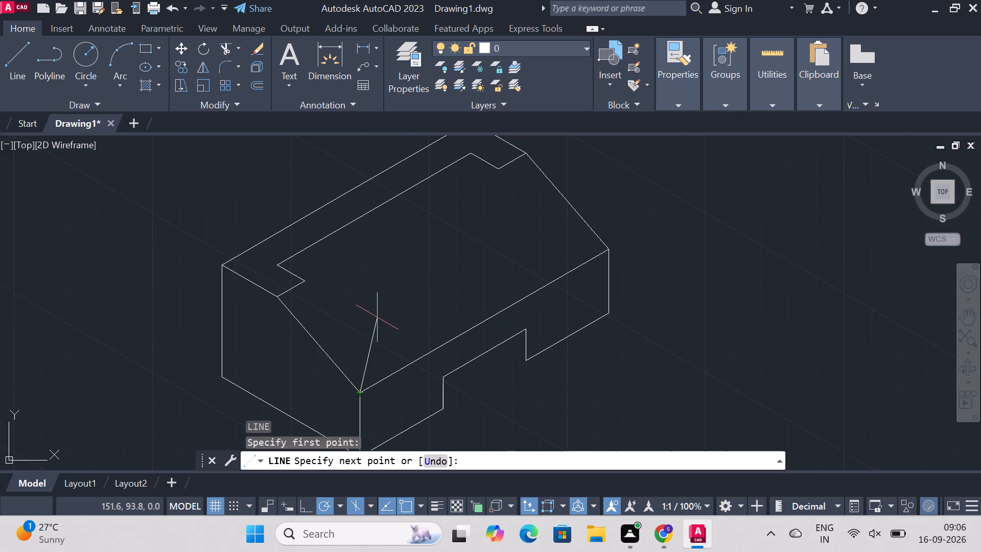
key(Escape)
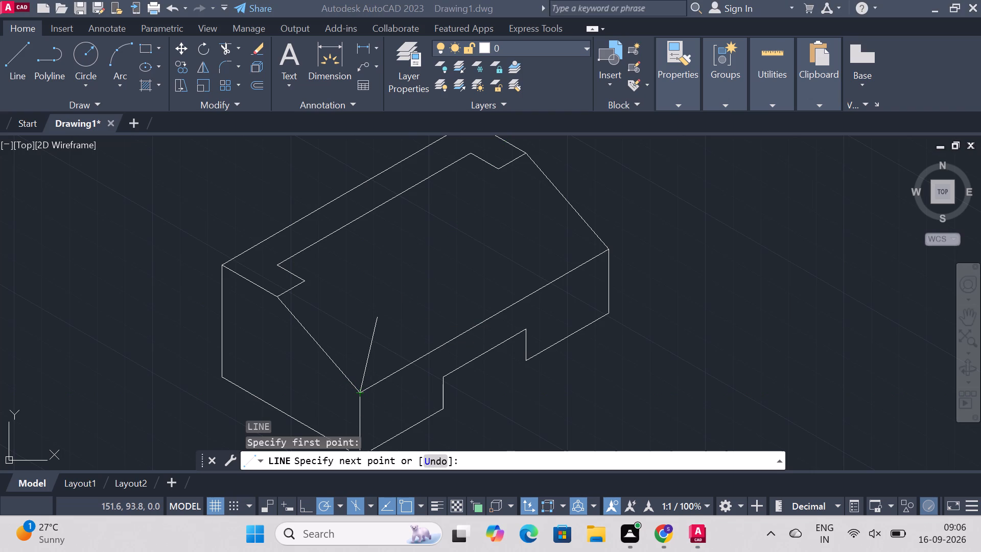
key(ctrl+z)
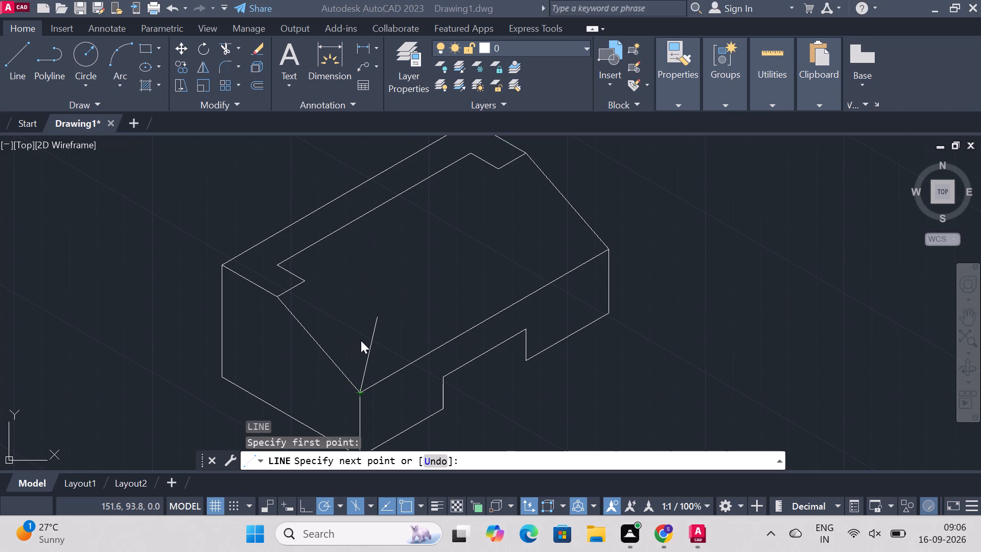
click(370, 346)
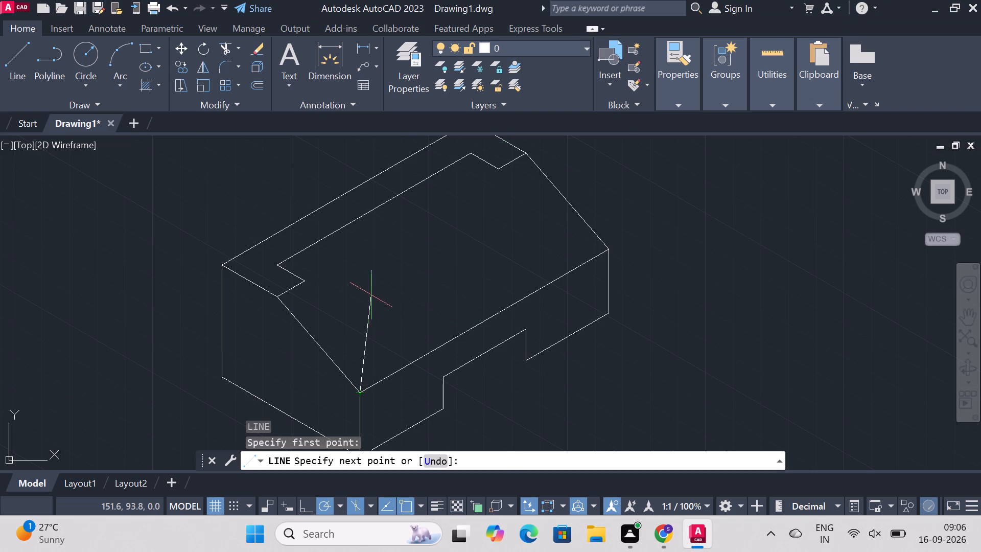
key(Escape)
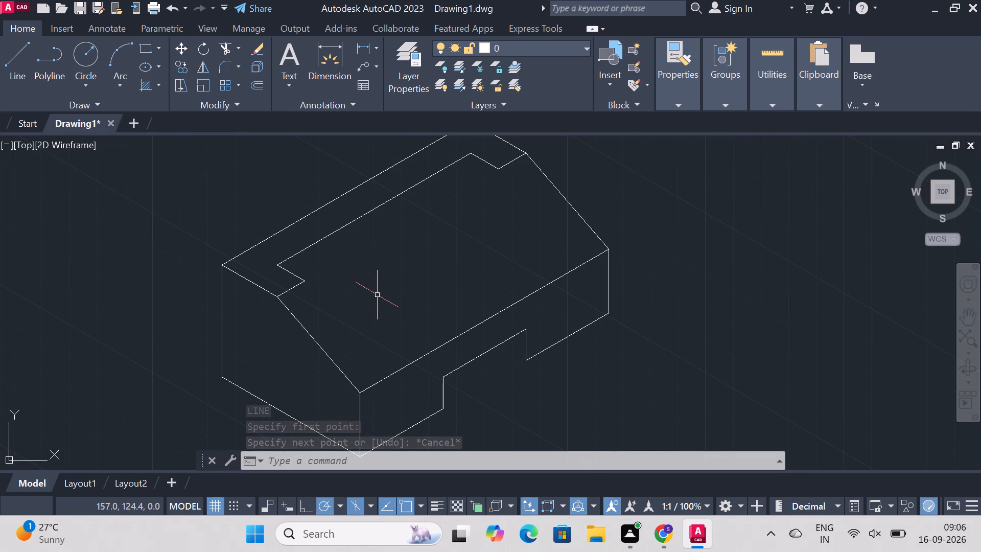
Draw a line 35 down along 270° from the recess's far inner corner, then along 330° to the profile's bottom edge.
key(l)
key(Return)
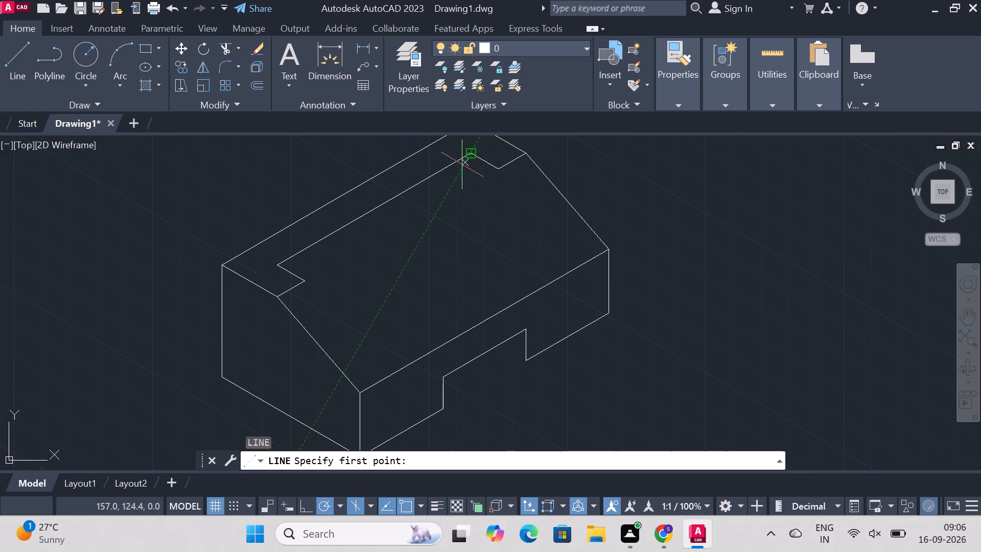
click(471, 149)
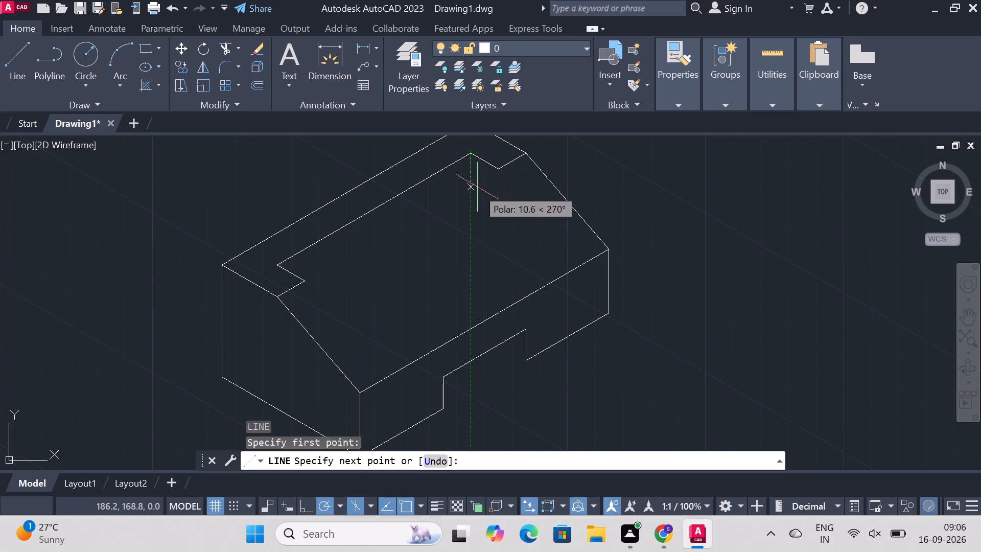
text(35)
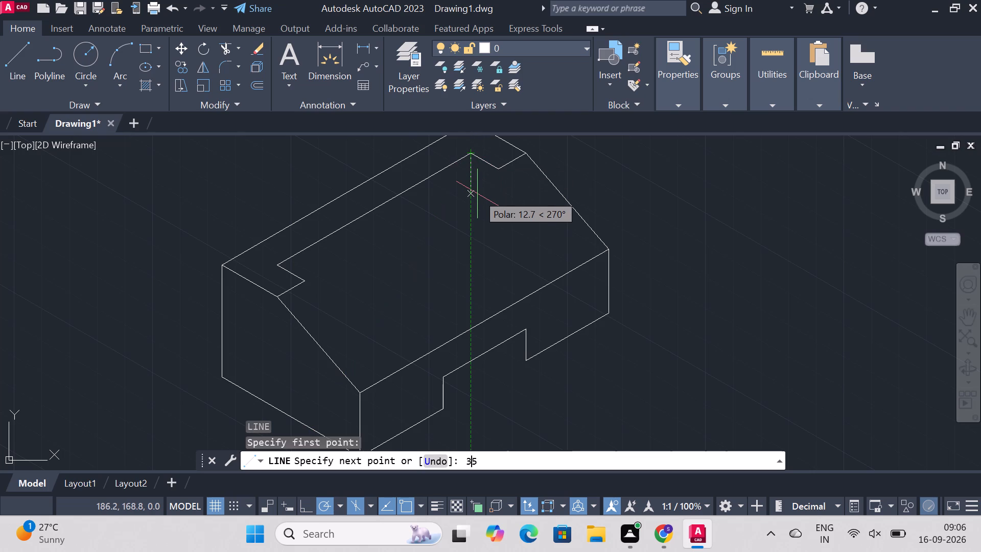
key(Return)
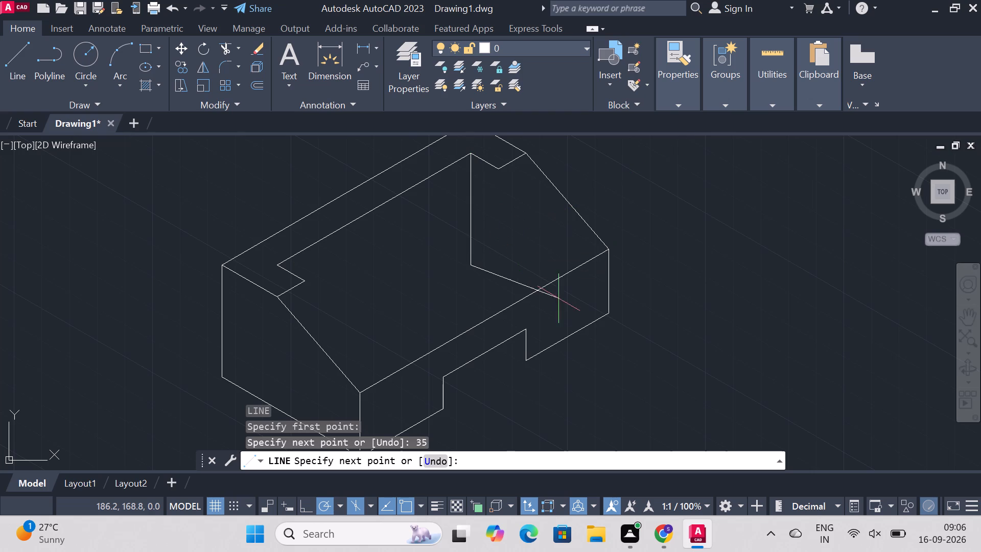
click(584, 331)
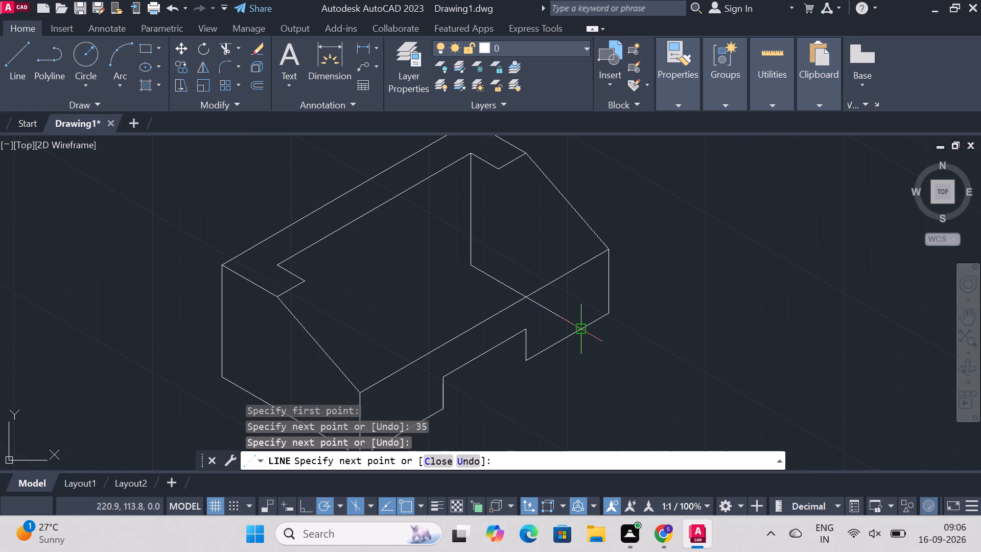
key(Escape)
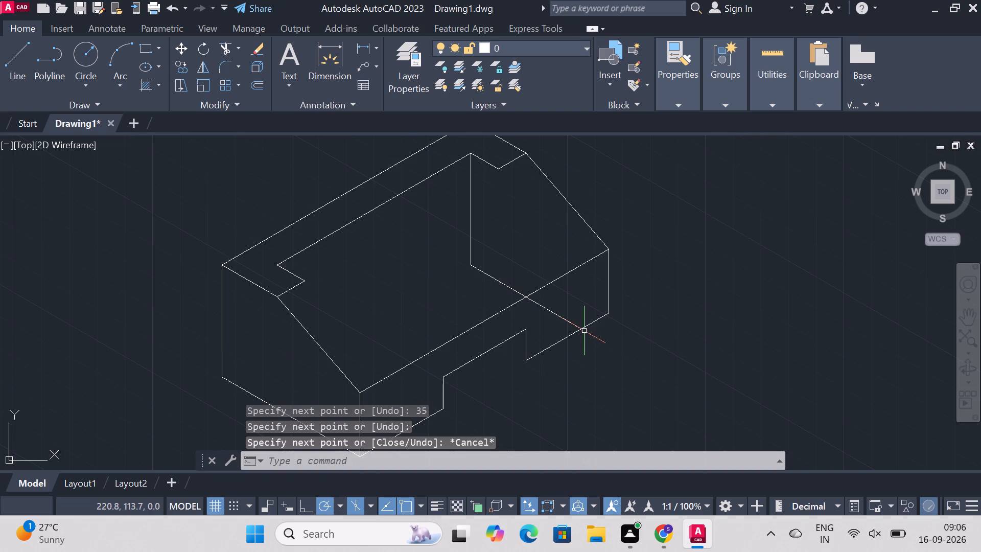
Trim the part of the new 330° line that extends past the profile's upper edge across the front face.
text(tr)
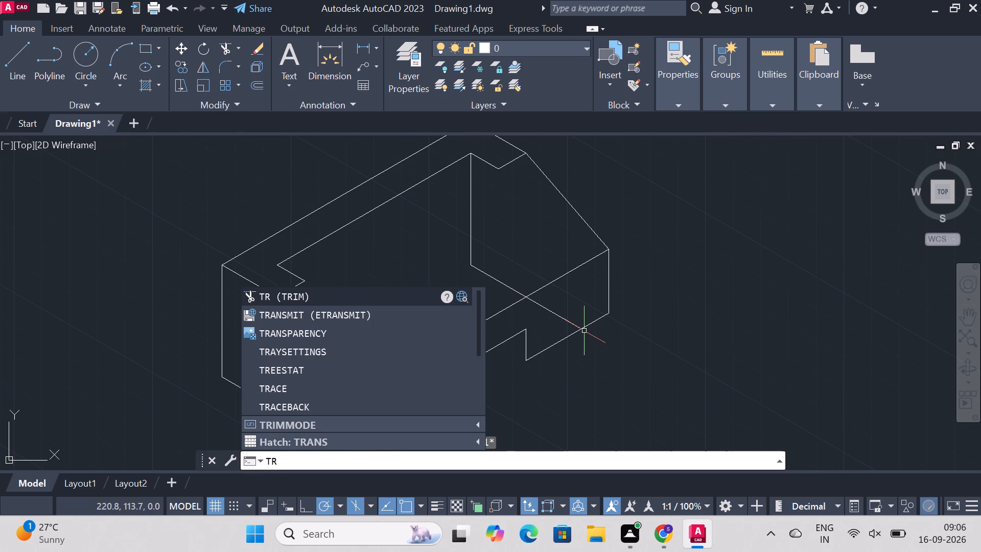
text(im)
key(Return)
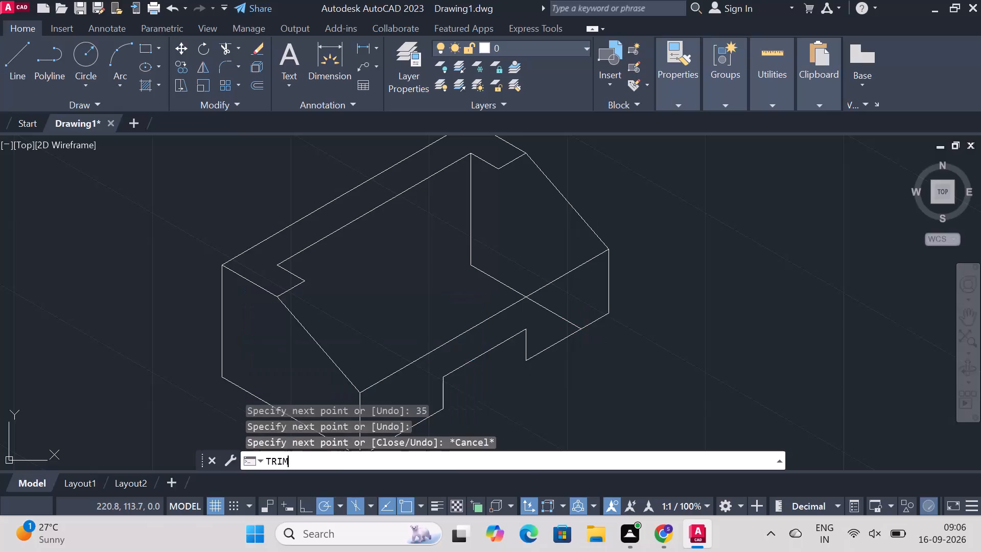
click(560, 318)
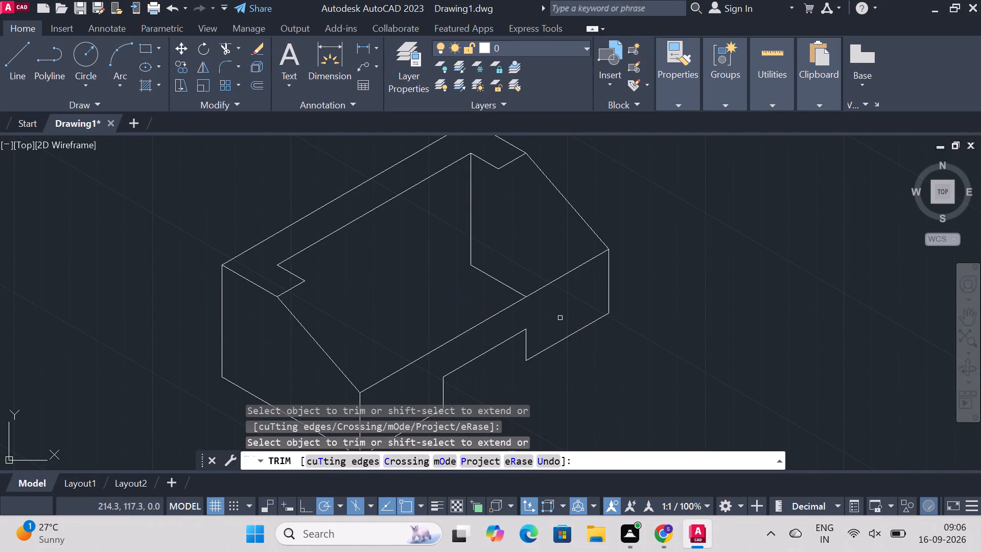
key(Escape)
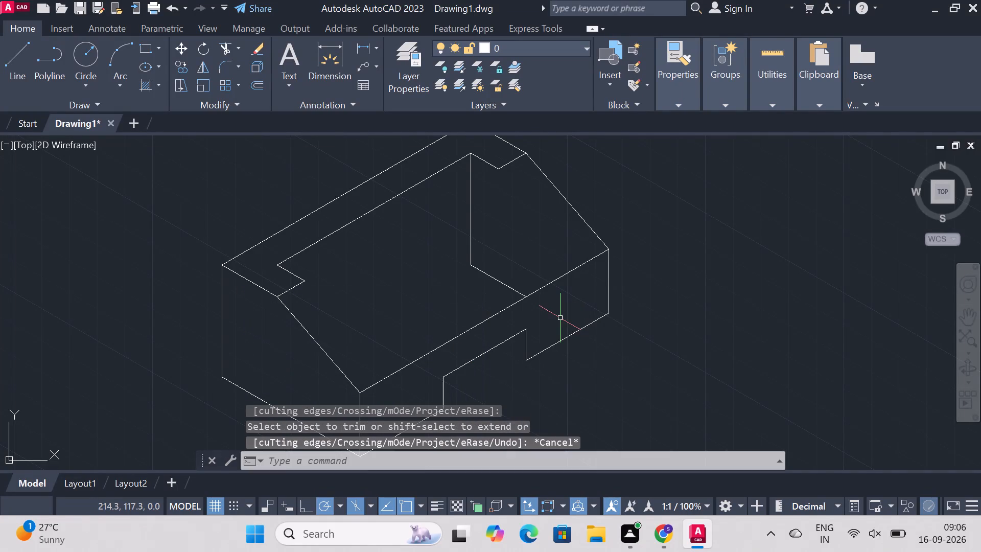
Draw a line 40 along 150° from the upper near corner of the profile's bottom notch.
key(l)
key(Return)
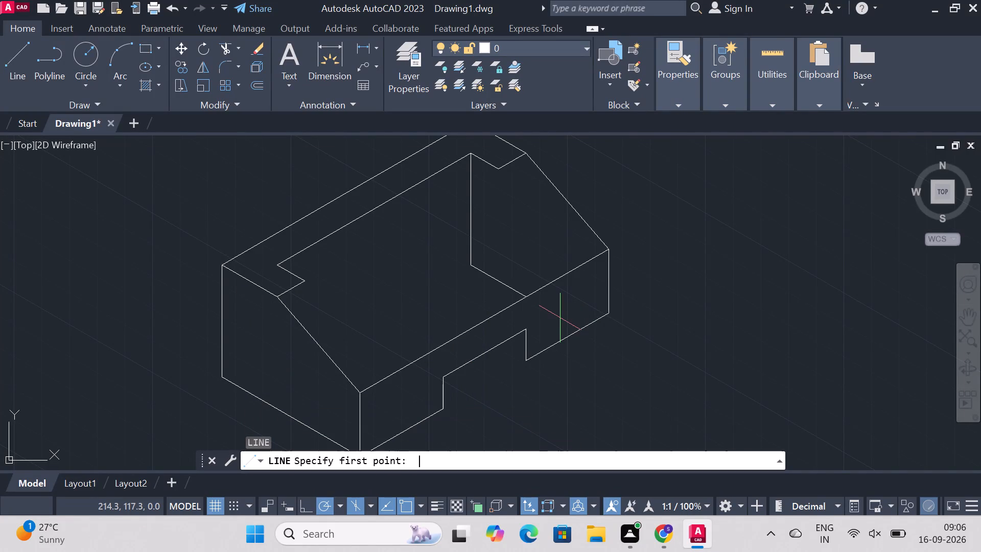
click(441, 378)
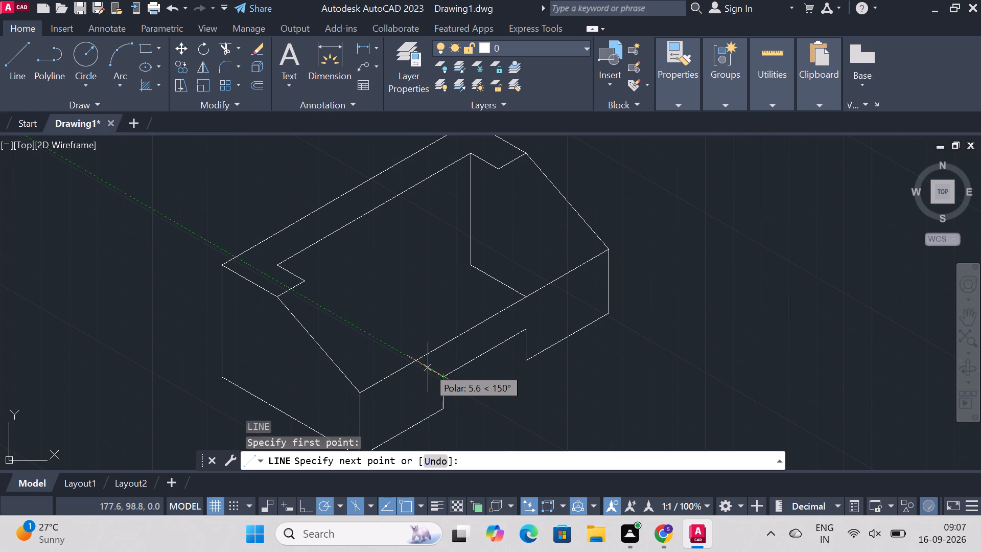
text(40)
key(Return)
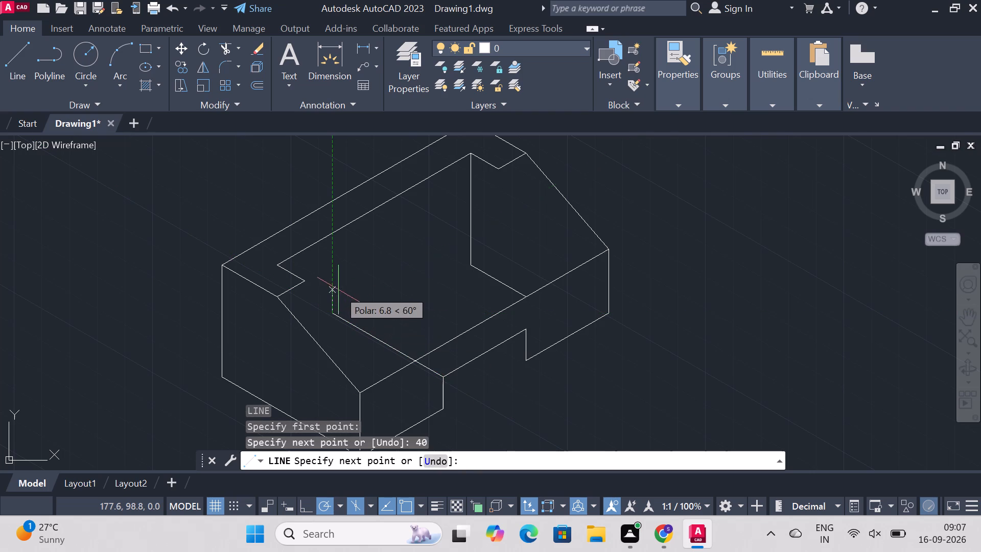
key(1)
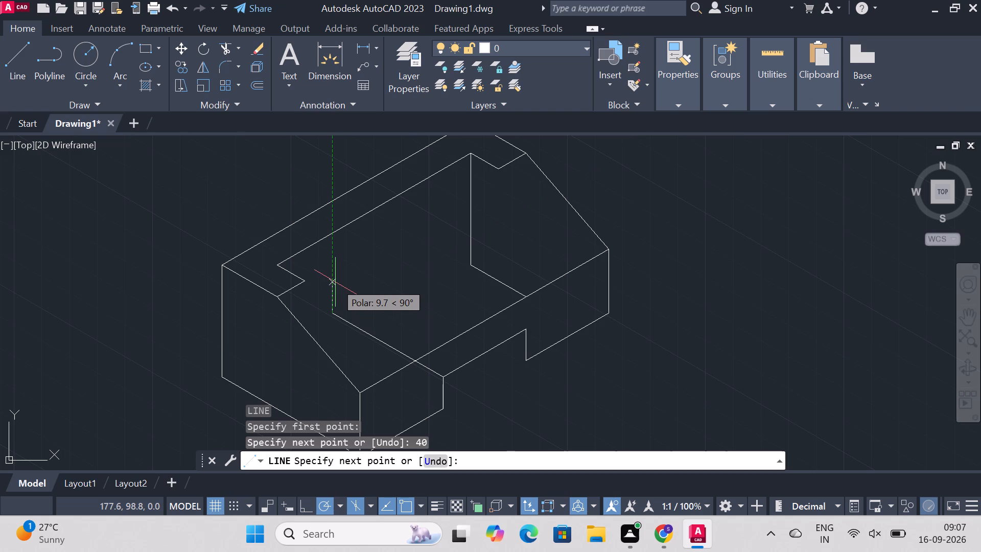
key(0)
key(Escape)
From the inner end of the 40 line, draw 30 along 30°, 10 along 270°, and connect to the notch's lower far corner.
key(l)
key(Return)
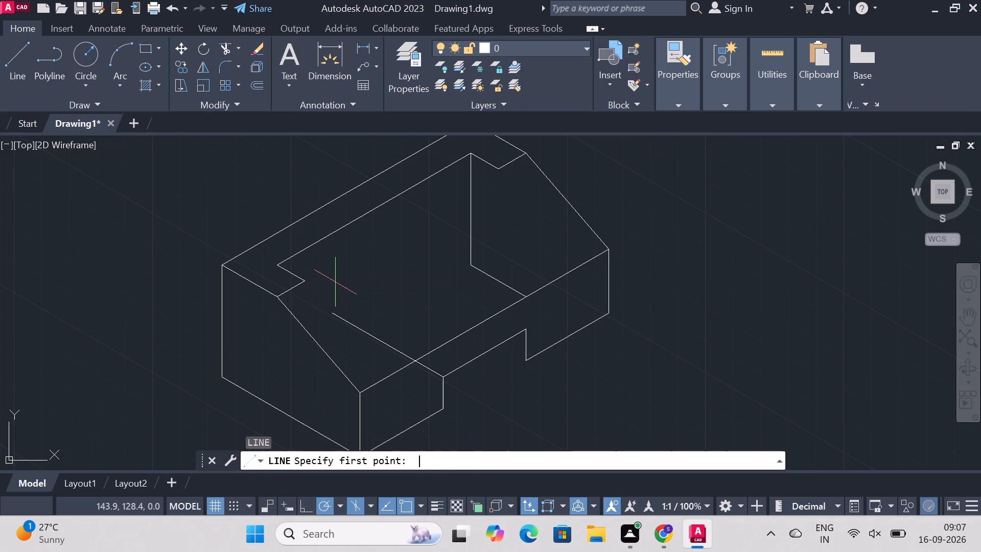
click(333, 314)
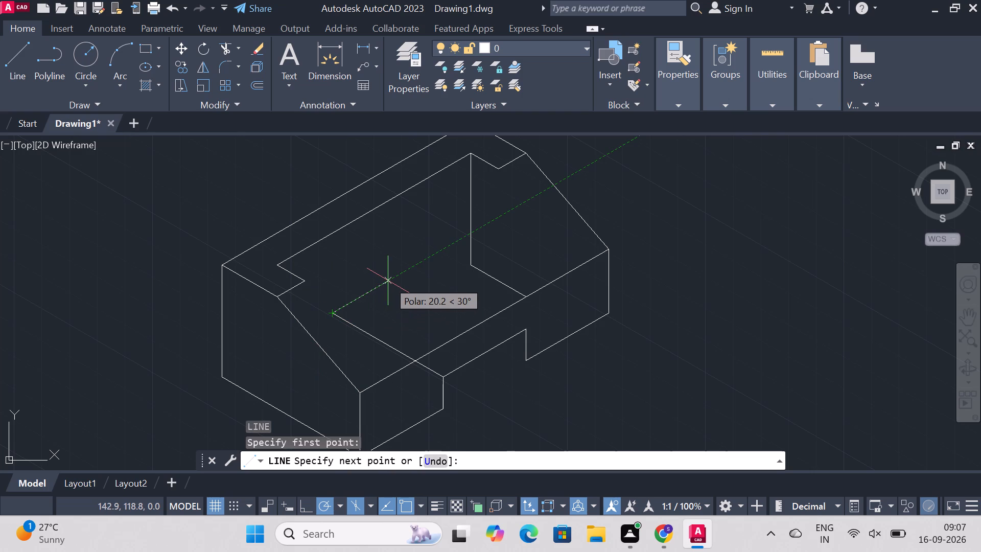
key(3)
key(0)
key(Return)
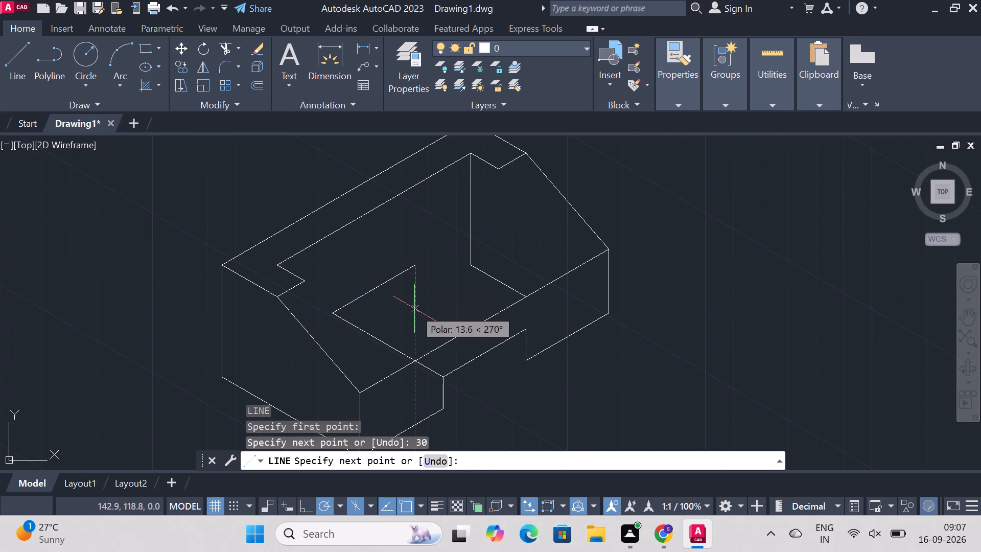
key(1)
key(0)
key(Return)
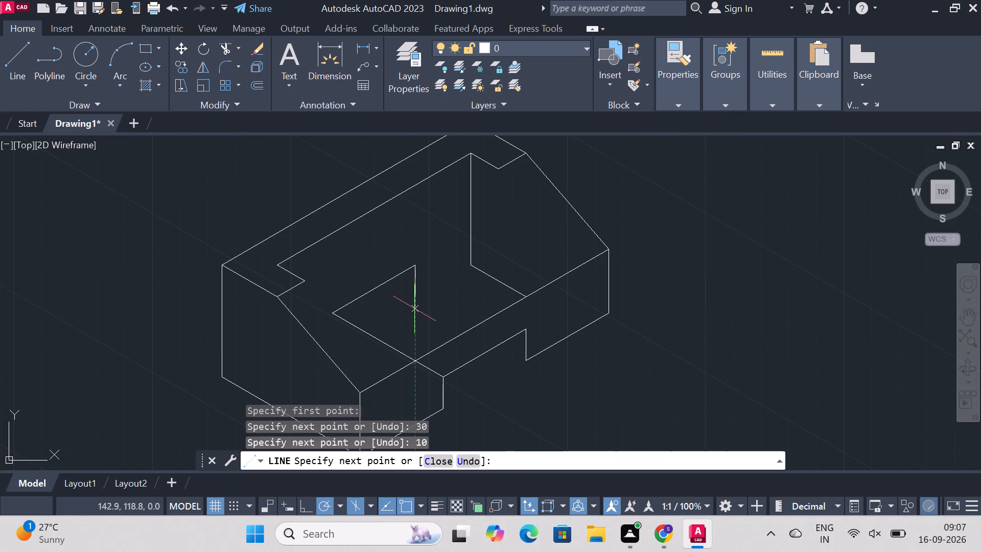
click(526, 360)
key(Escape)
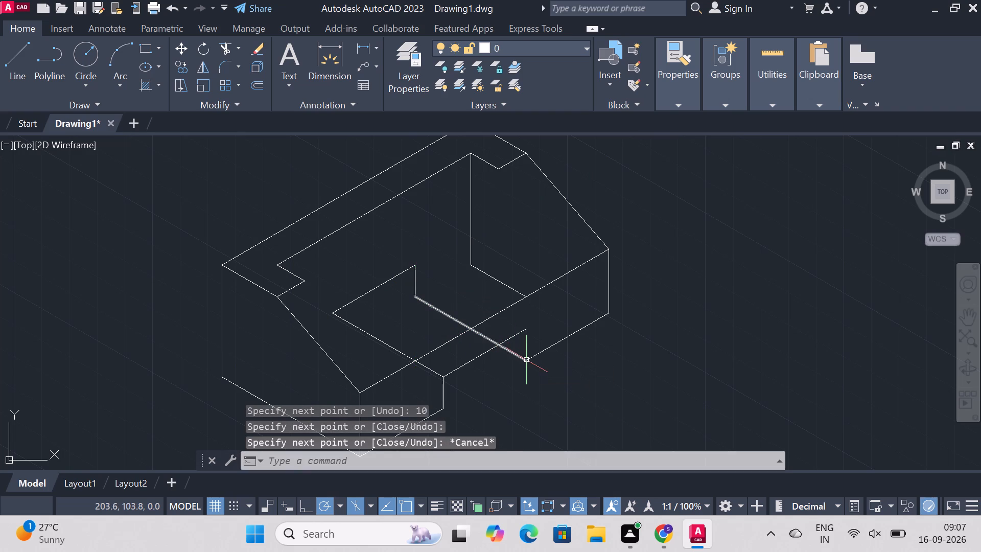
Draw a line 10 straight down from the inner end of the 40 line and connect it to the notch's lower near corner.
key(l)
key(Return)
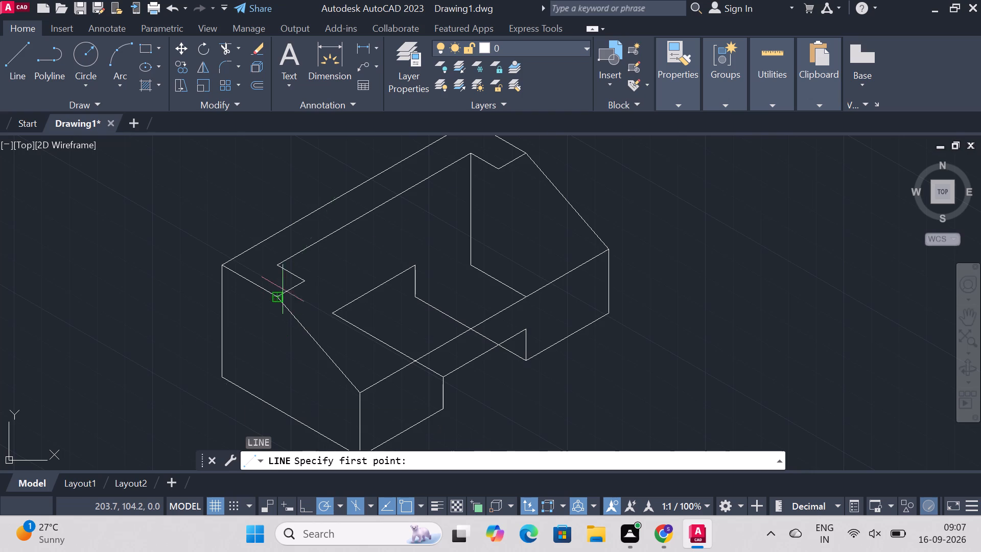
click(334, 314)
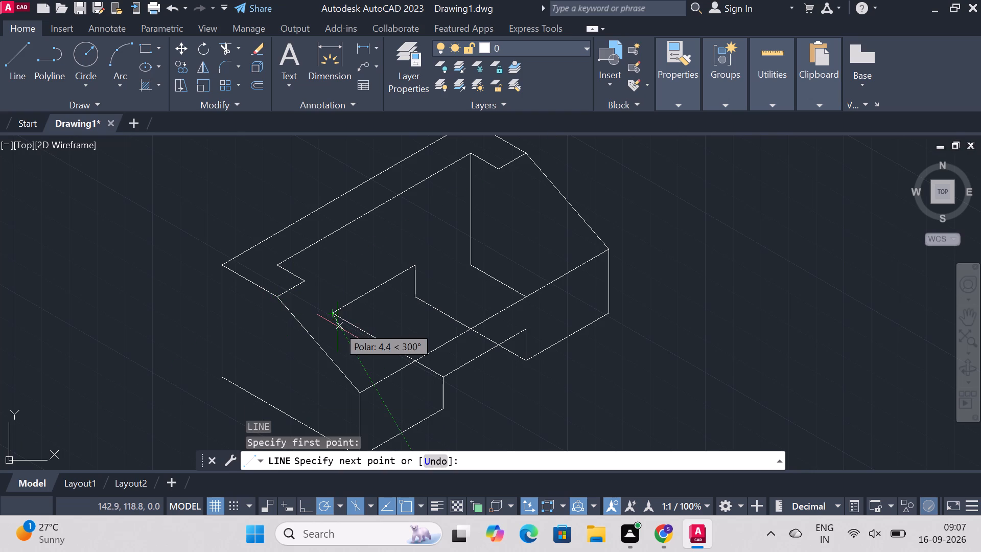
text(10)
key(Return)
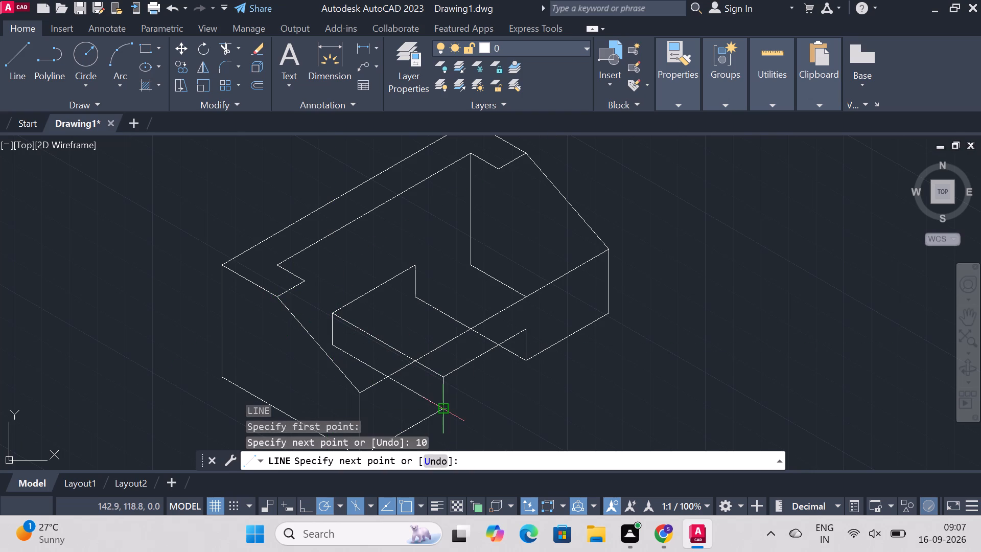
click(441, 407)
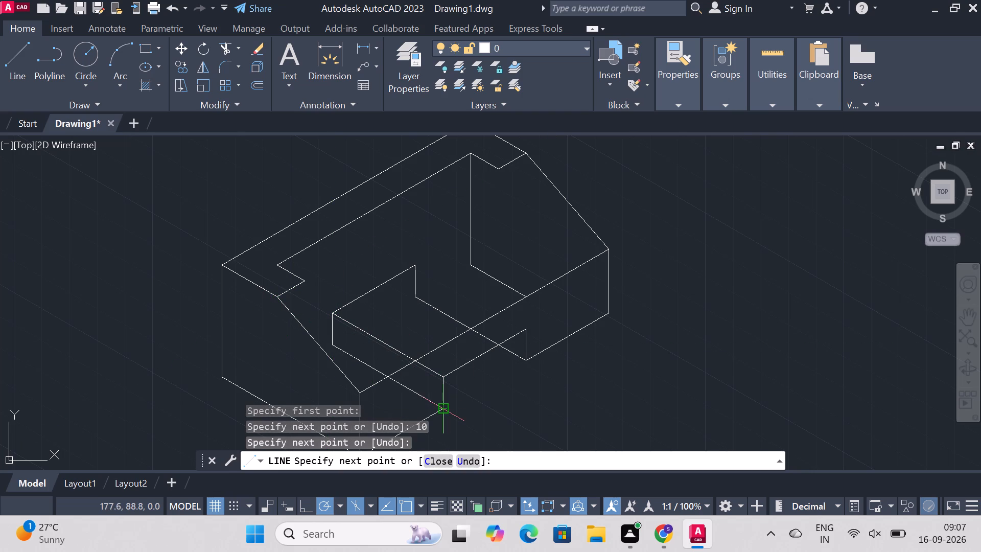
key(Escape)
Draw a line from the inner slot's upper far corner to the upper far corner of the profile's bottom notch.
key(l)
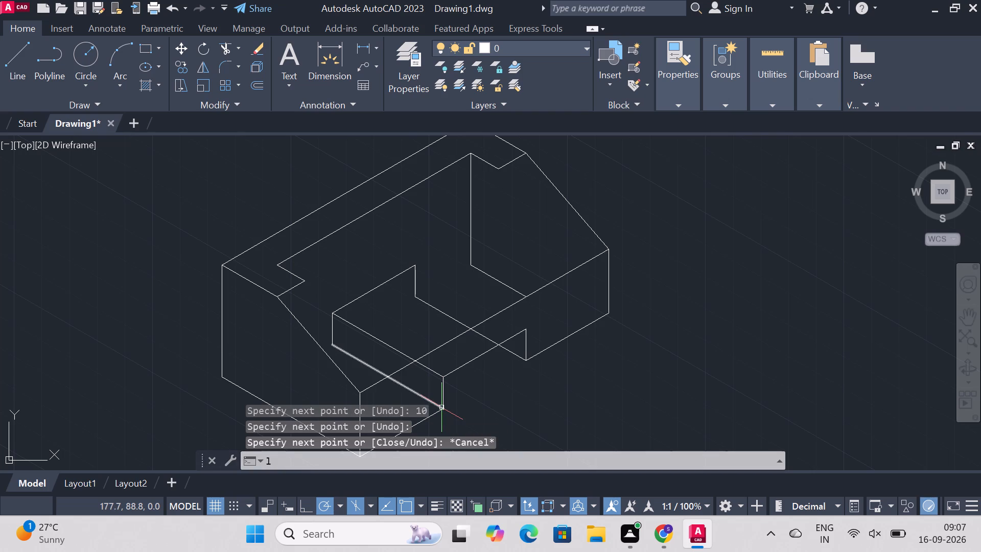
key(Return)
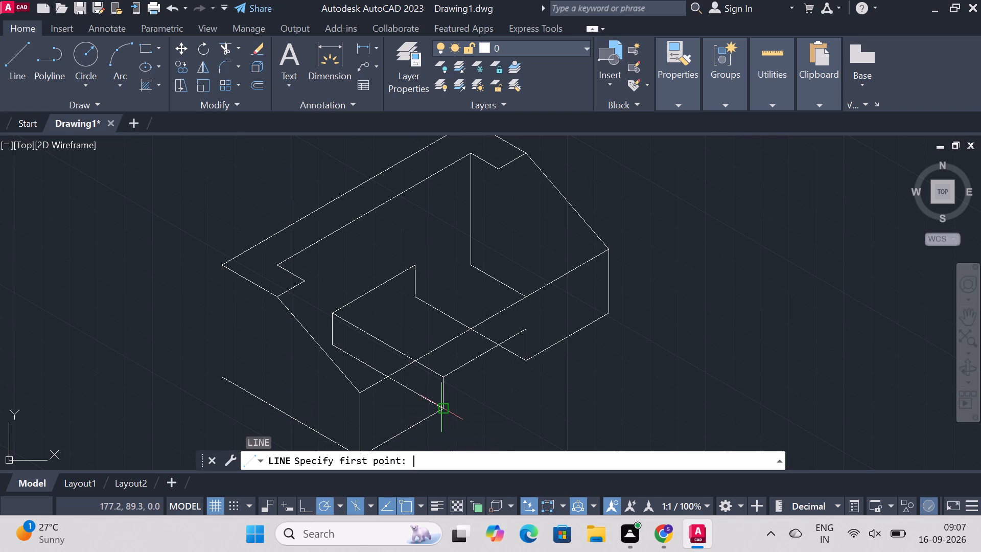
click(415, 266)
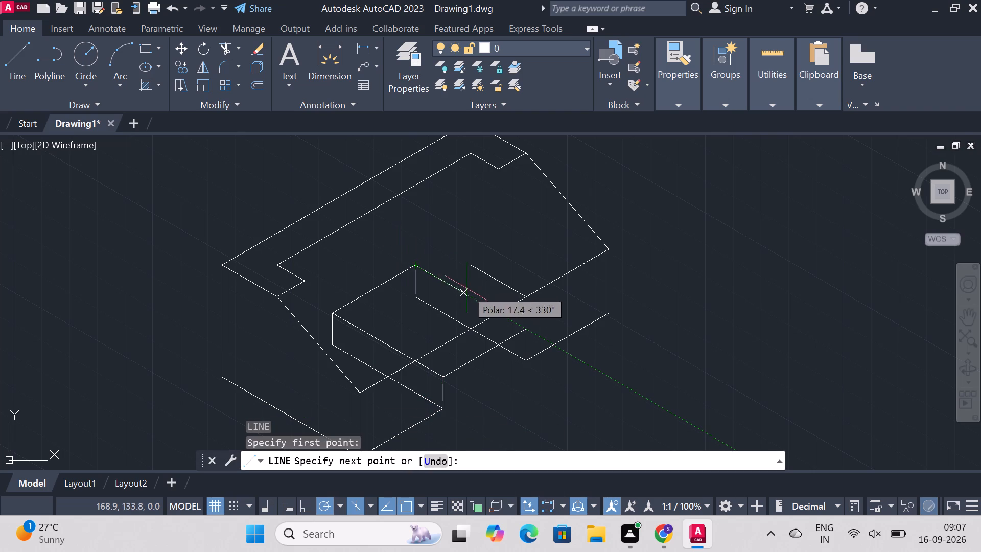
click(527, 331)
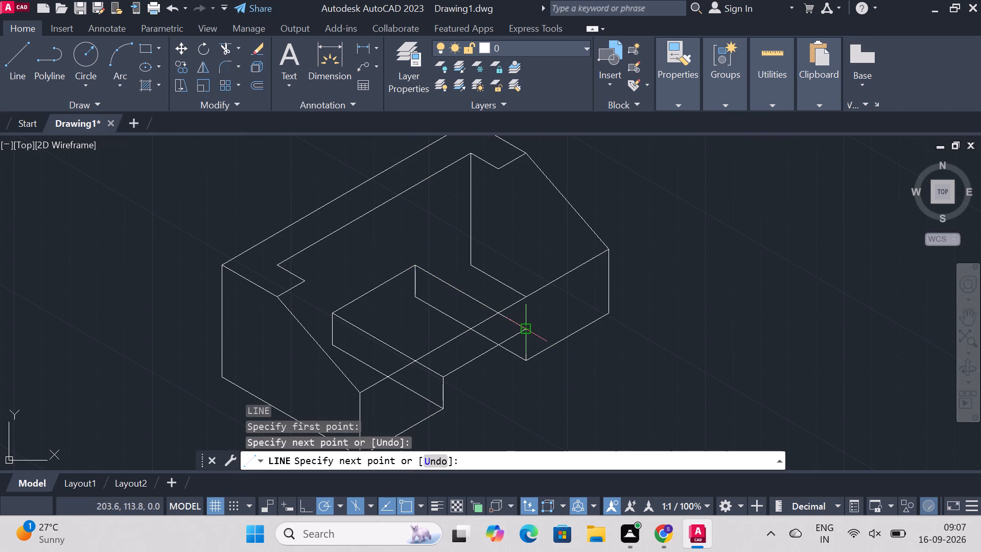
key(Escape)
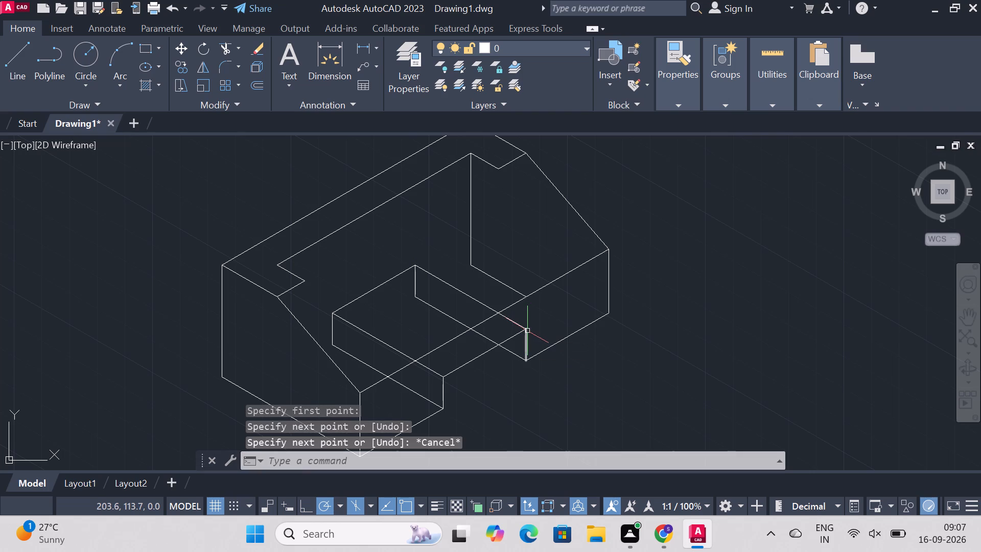
Draw a line 10 along 150° from the lower end of the vertical at the slot's inner far corner.
key(l)
key(Return)
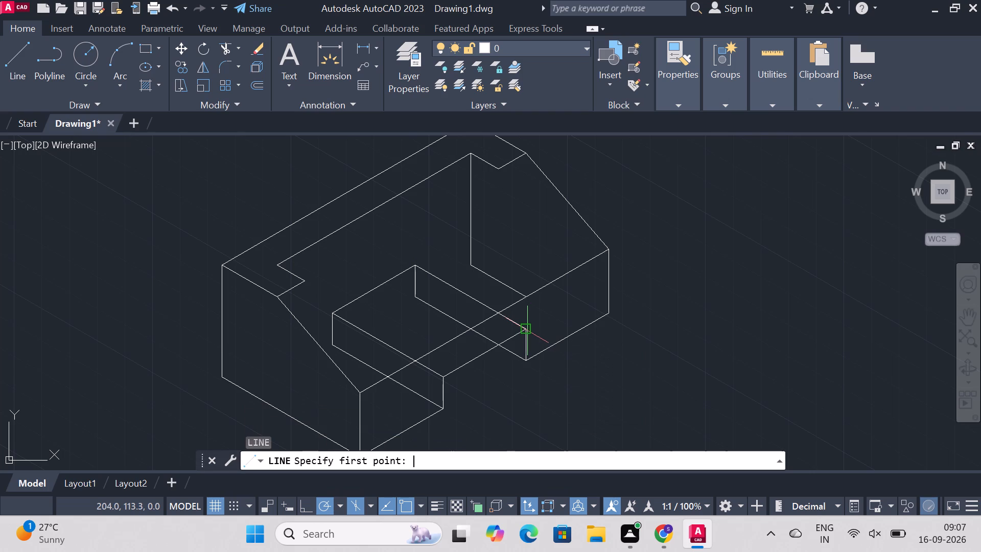
click(413, 301)
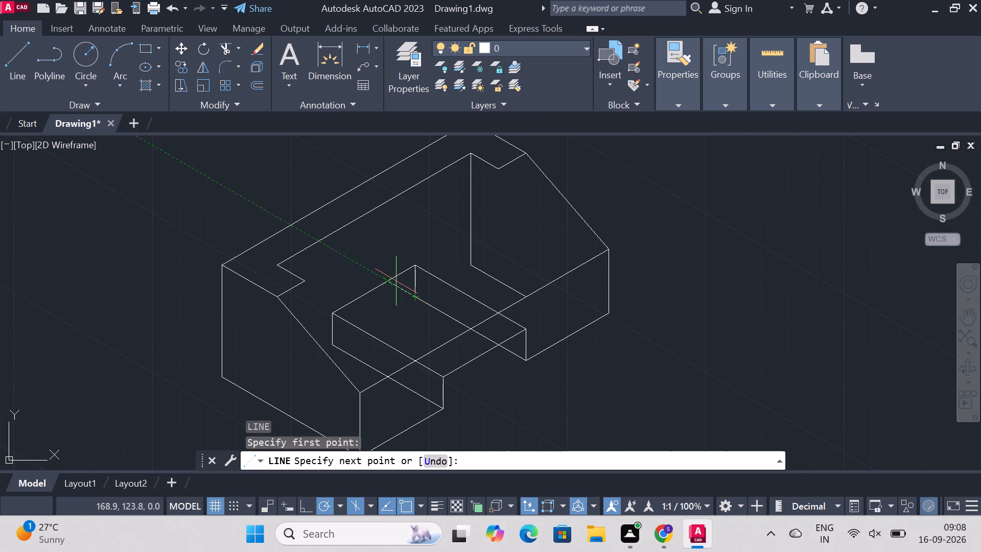
key(1)
key(o)
key(Return)
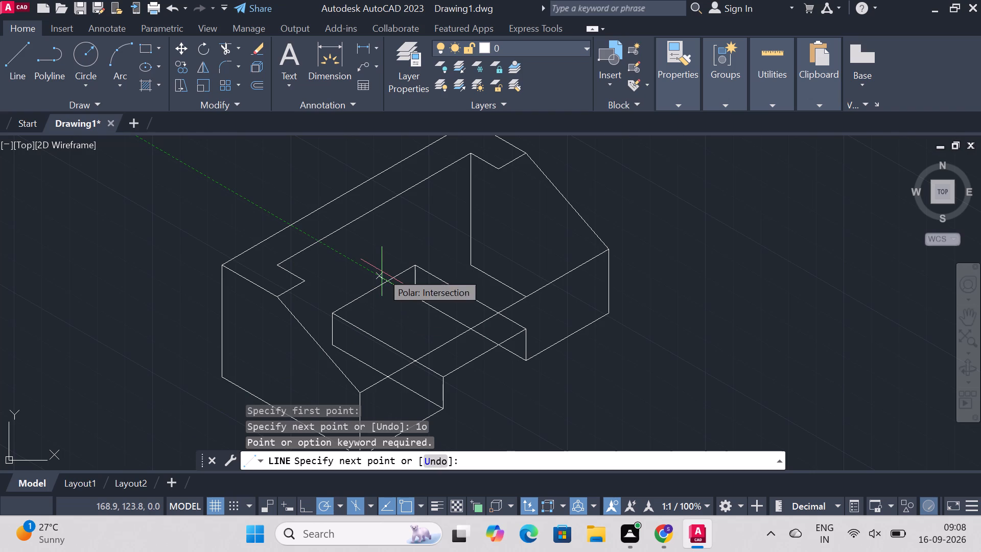
key(1)
key(0)
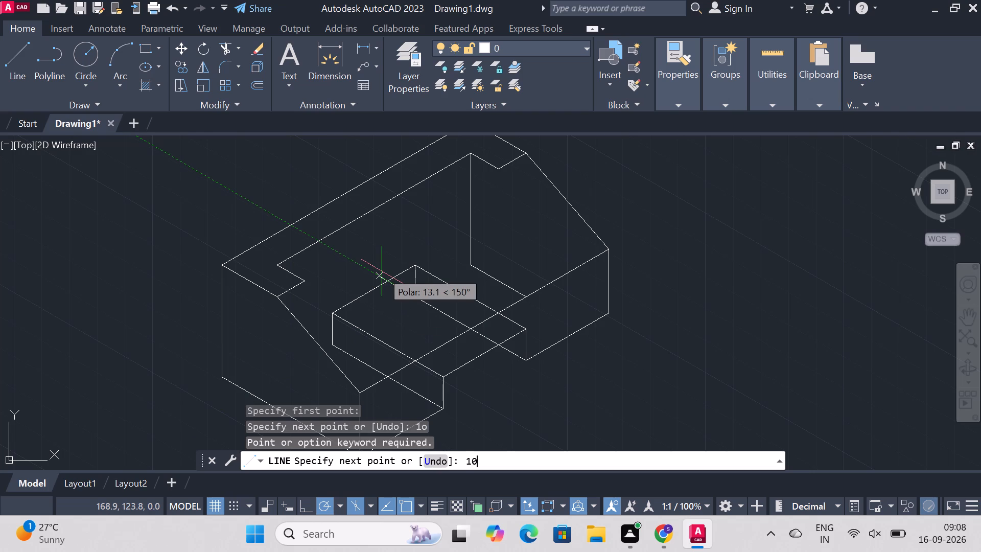
key(Return)
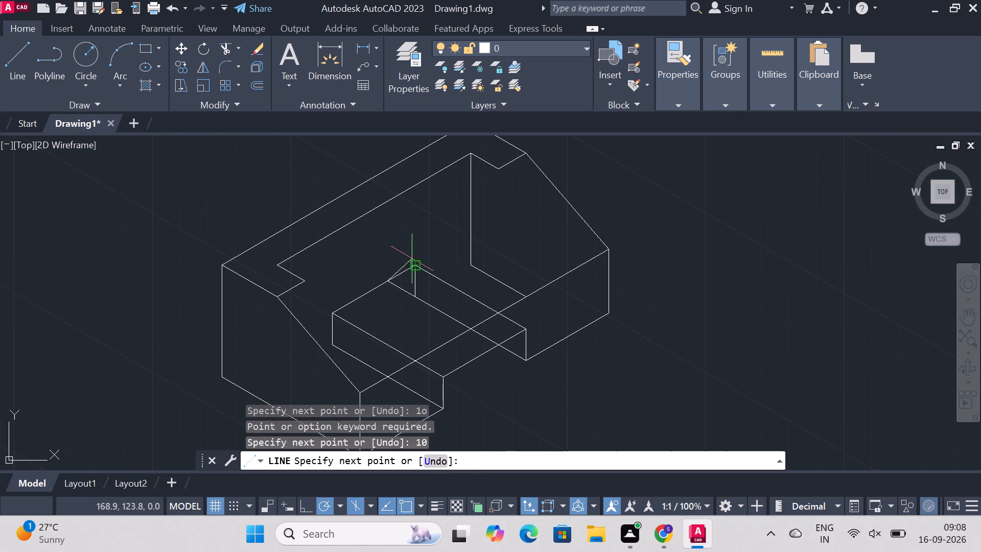
key(Escape)
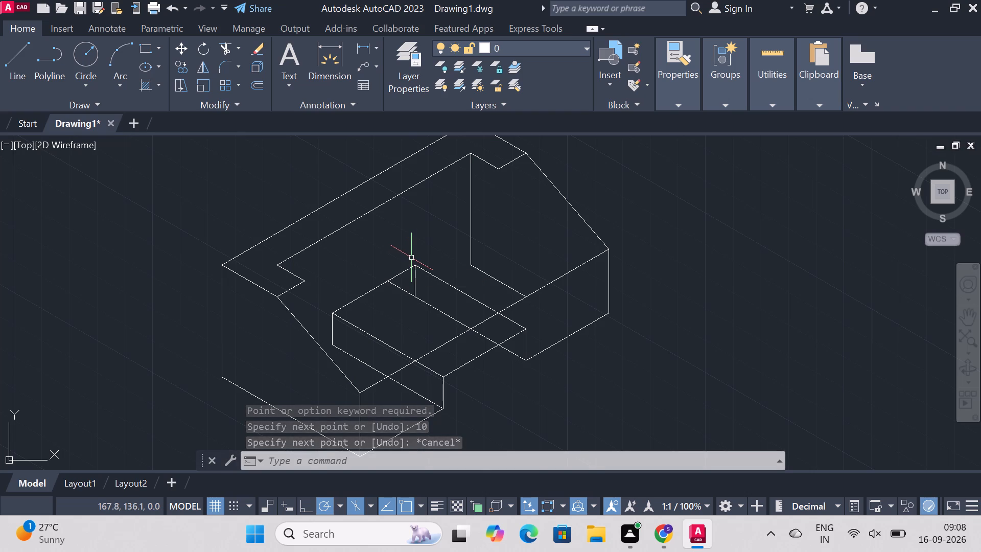
Trim the slot's lower far line back to the short piece inside the notch, and remove the whole upper far line.
text(tri)
key(m)
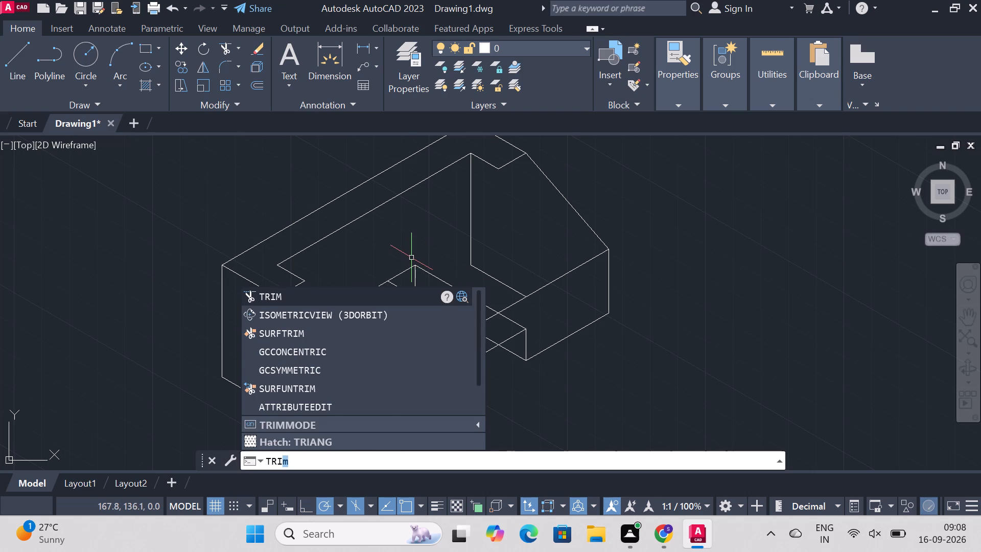
key(Return)
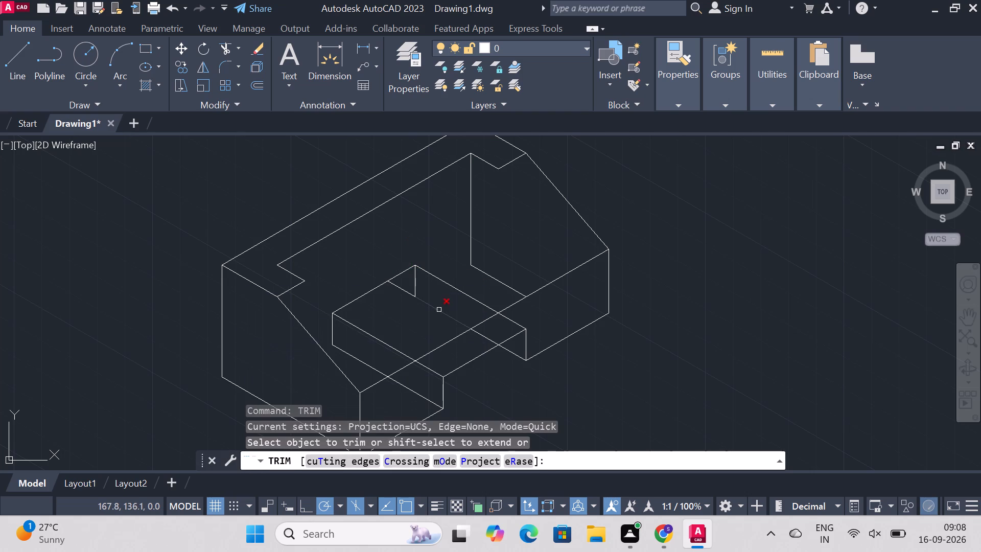
click(439, 309)
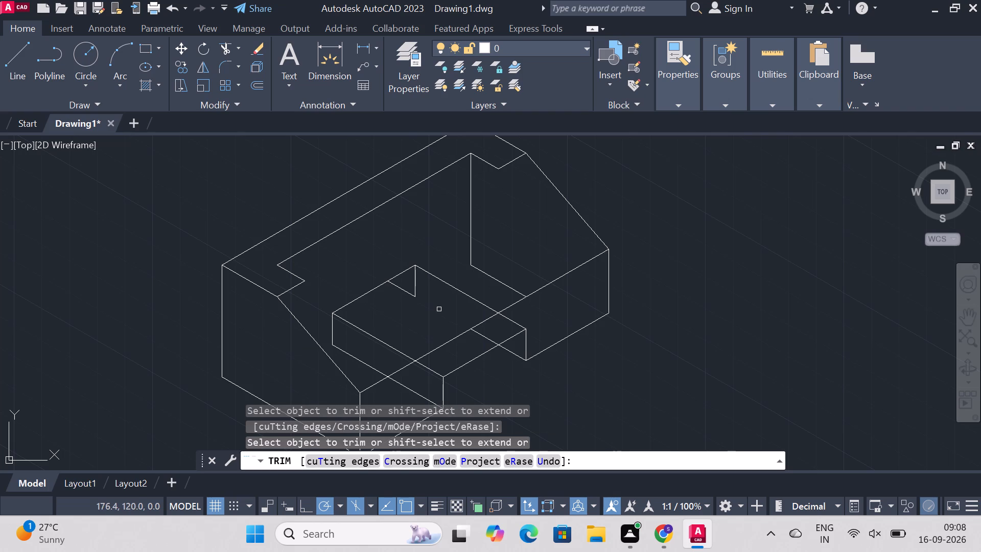
click(481, 337)
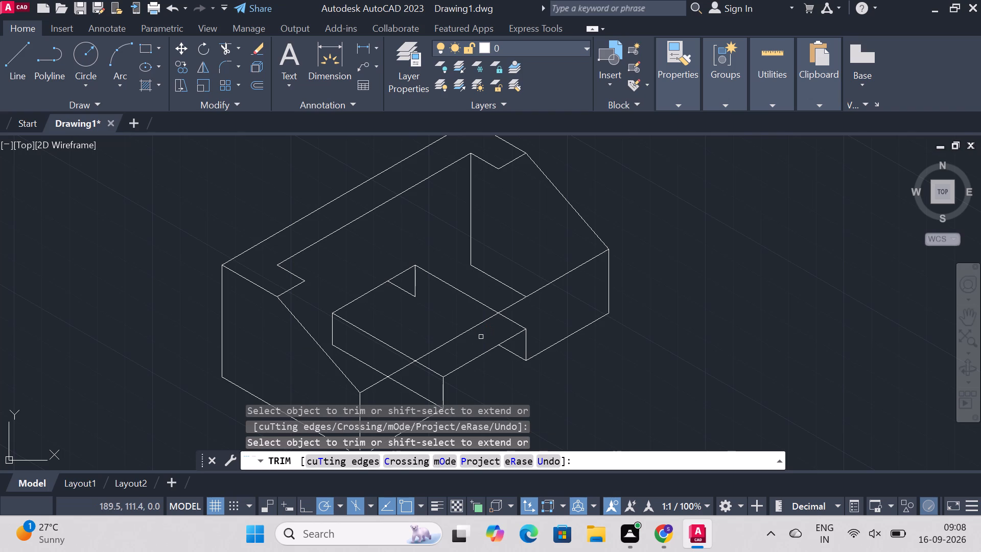
click(458, 291)
click(510, 317)
Trim away both near-side slot lines and the 10 vertical at the slot's inner near corner.
click(429, 366)
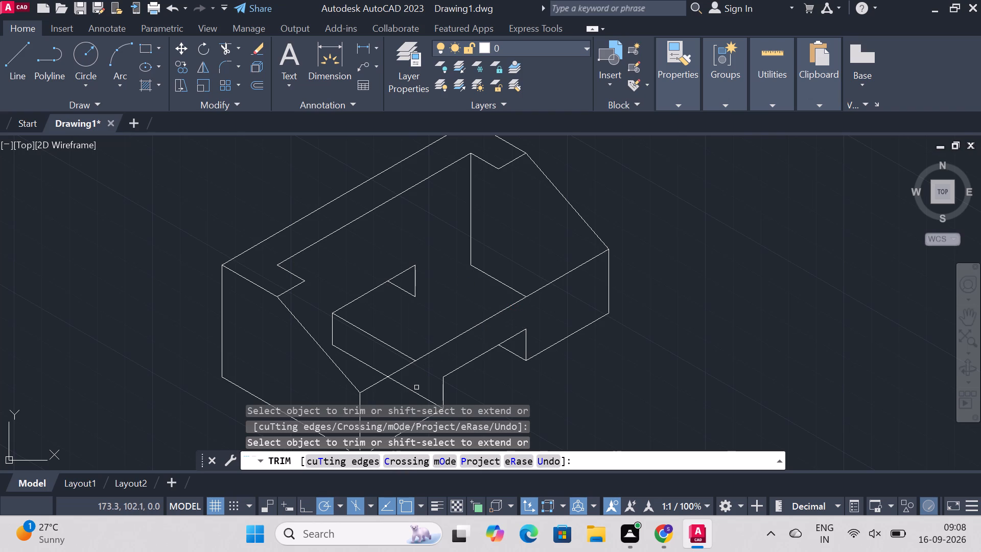
click(414, 393)
click(357, 363)
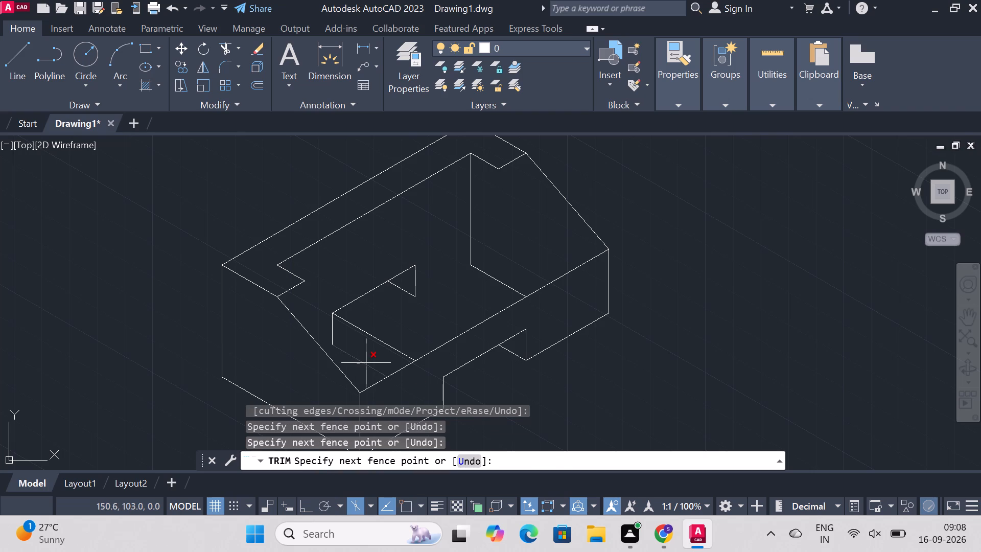
click(366, 363)
click(375, 340)
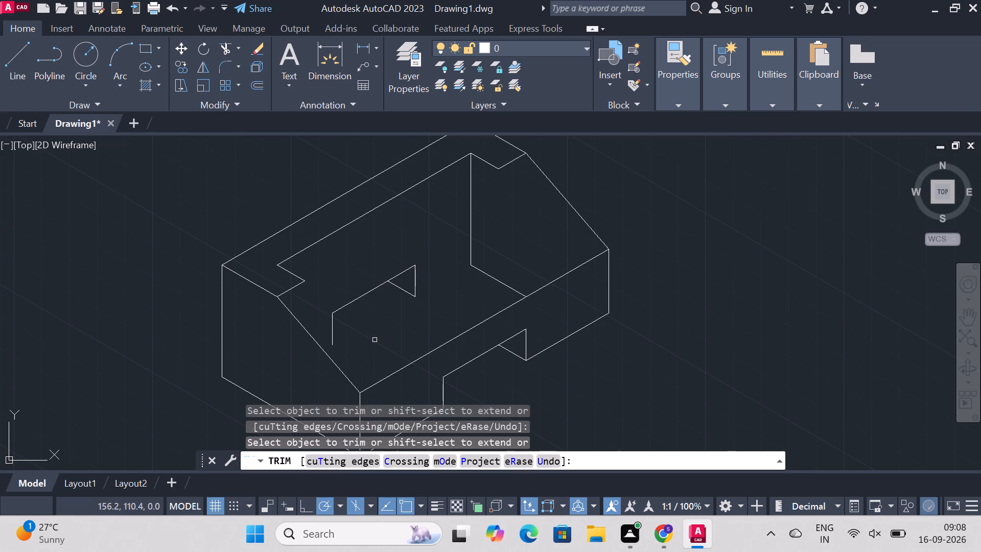
click(333, 329)
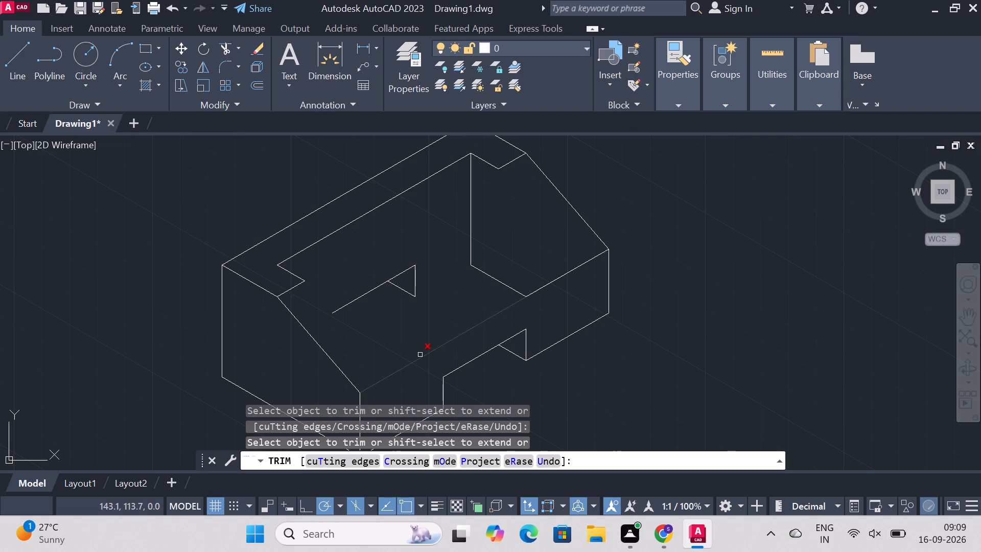
key(Escape)
Draw a line from the lower end of the slot's inner far vertical to the inner bottom corner of the recess.
key(l)
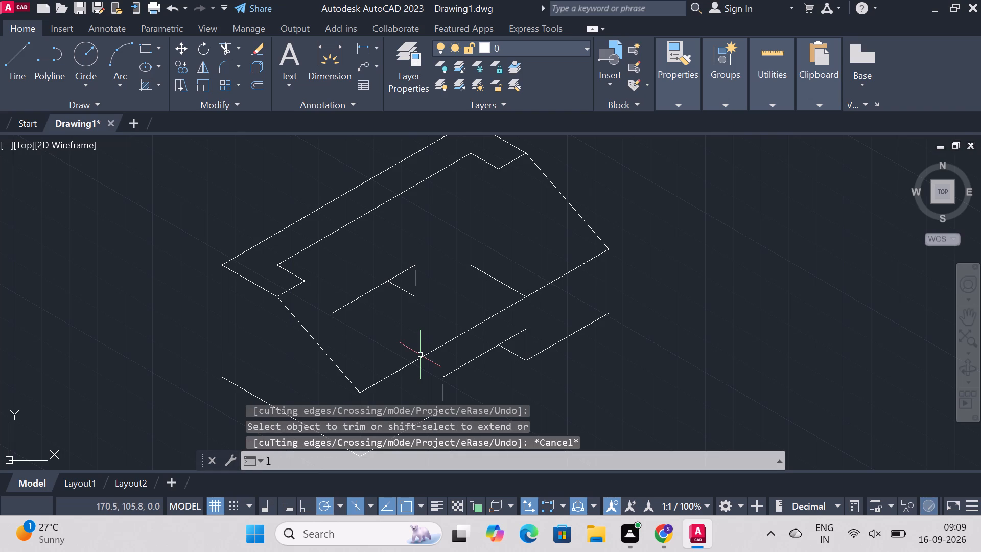
key(Return)
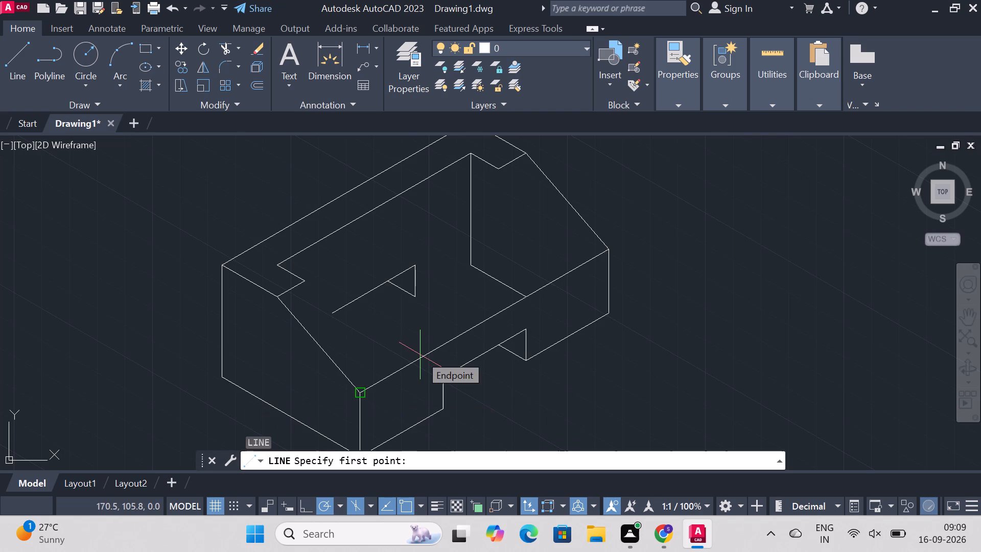
click(414, 292)
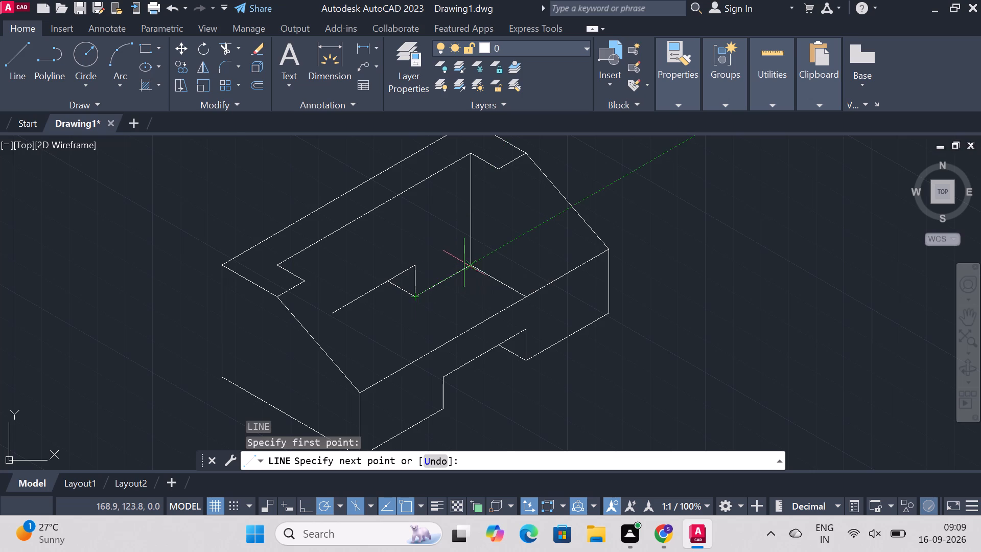
click(469, 261)
key(Escape)
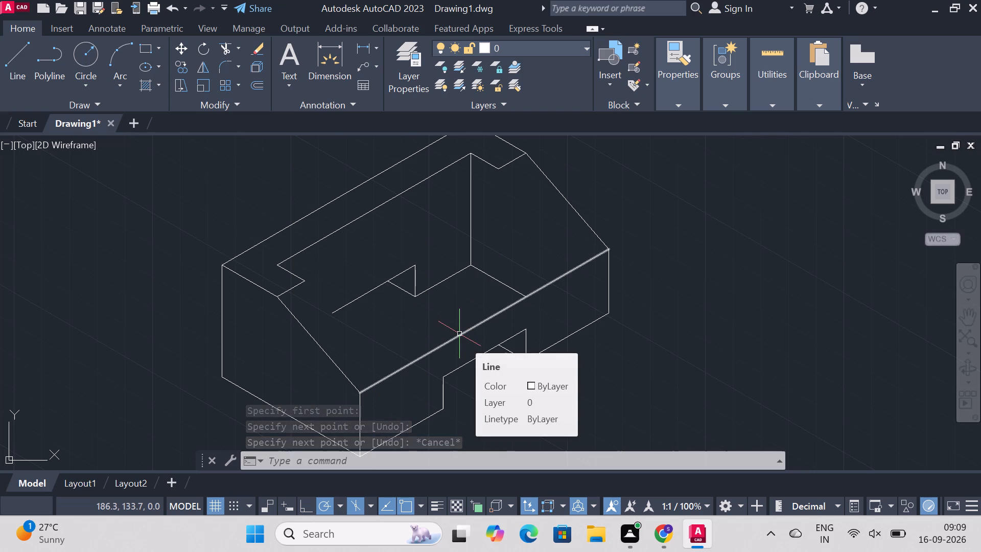
From the front face's upper far corner, draw a line 10 along 150° and continue it parallel to the front edge to the near sloped edge.
click(329, 54)
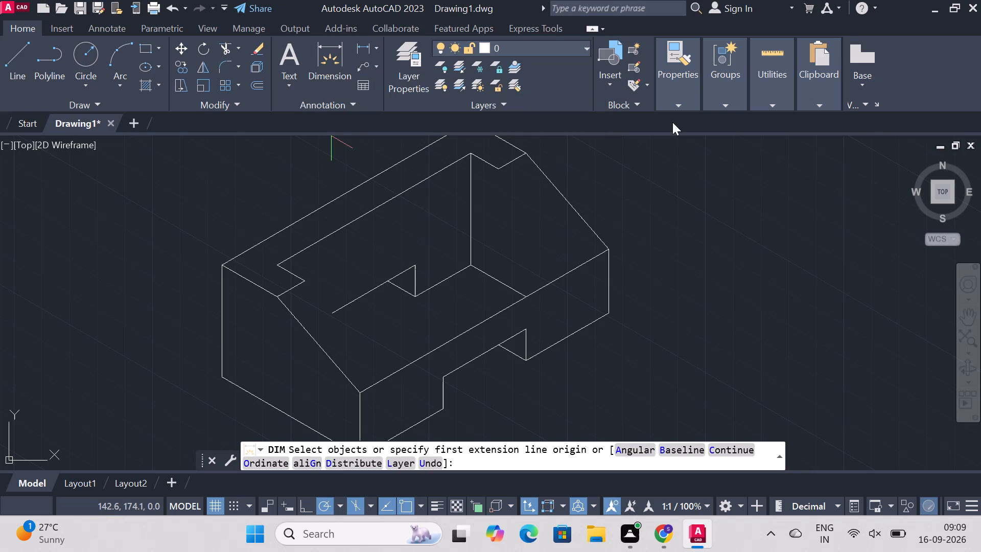
click(20, 53)
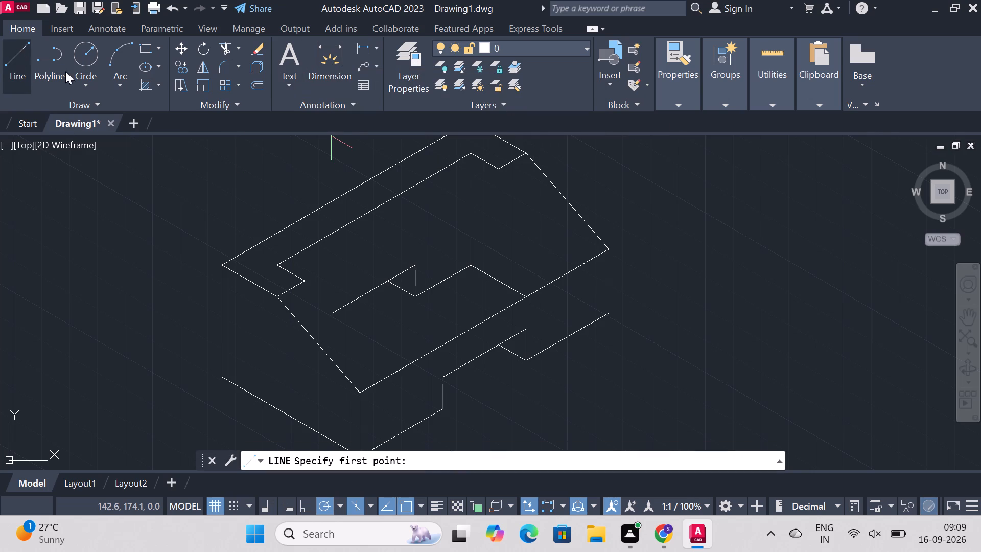
click(605, 251)
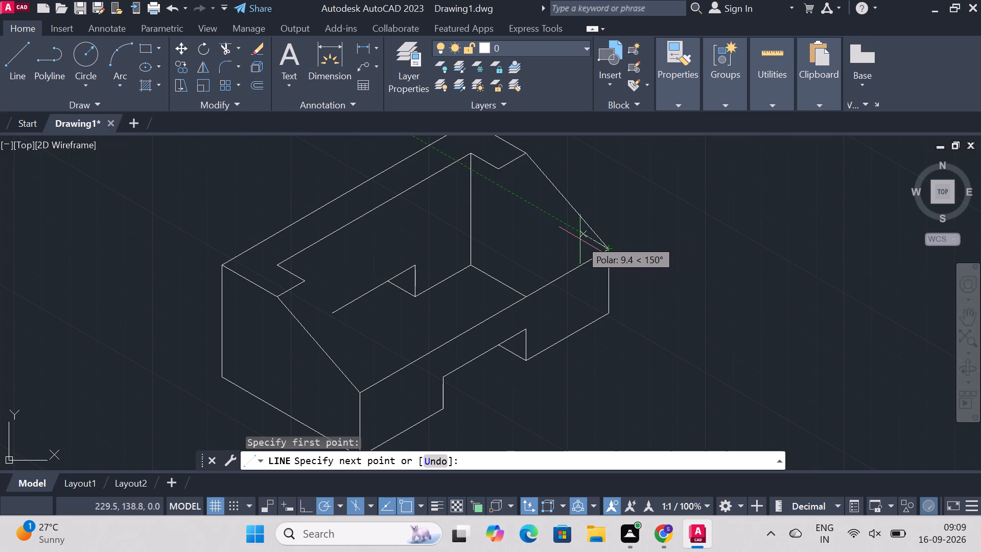
key(1)
key(0)
key(Return)
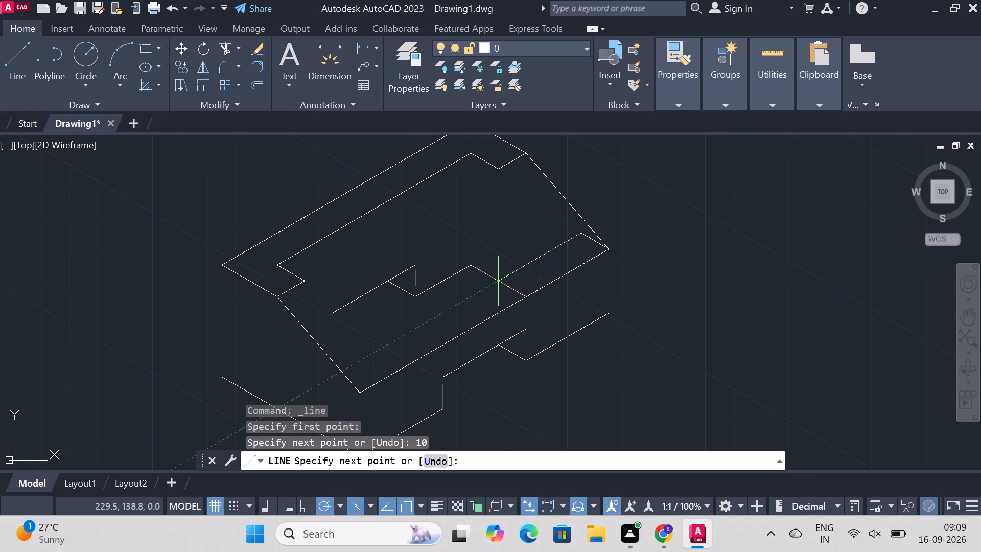
click(343, 374)
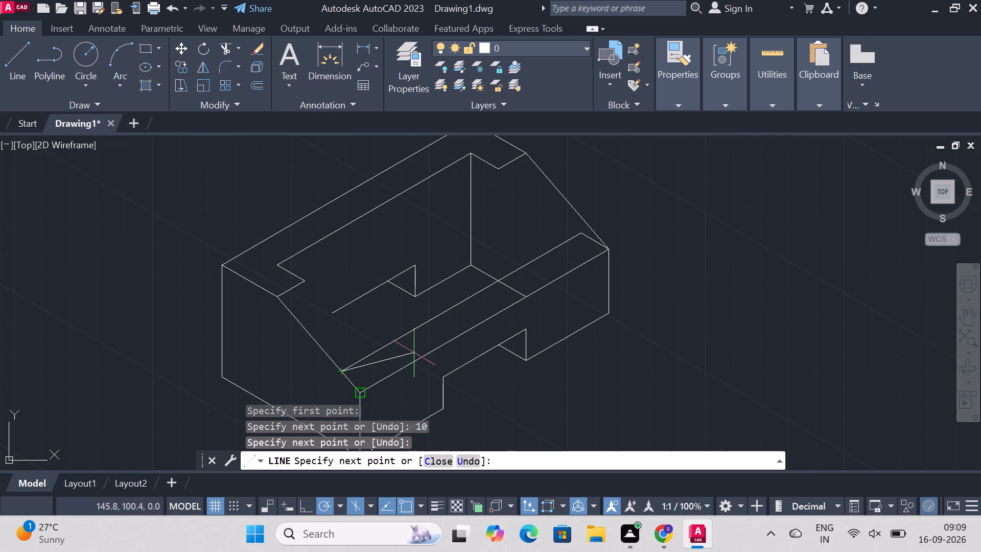
key(Escape)
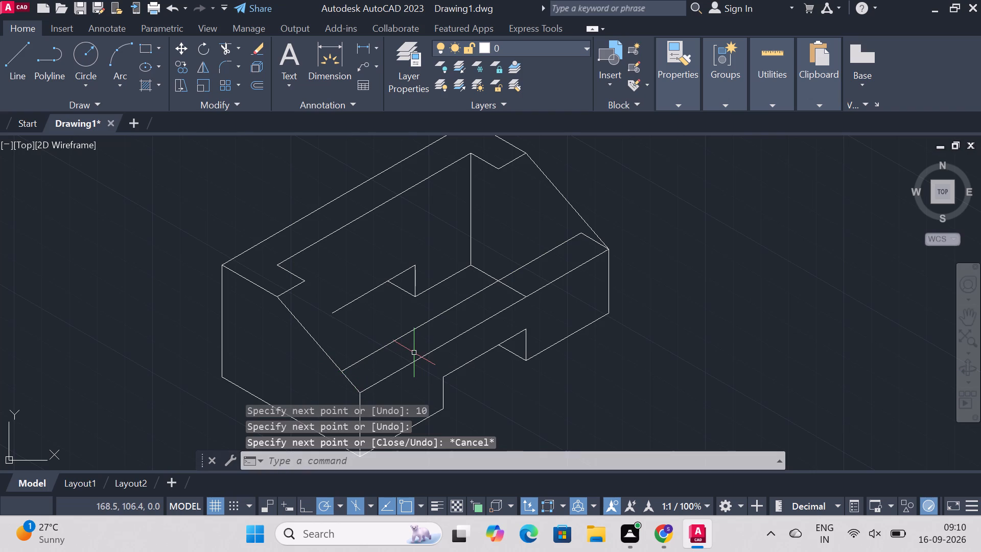
Trim the recess's short bottom line where it extends past the ledge's back line toward the front edge.
text(tr)
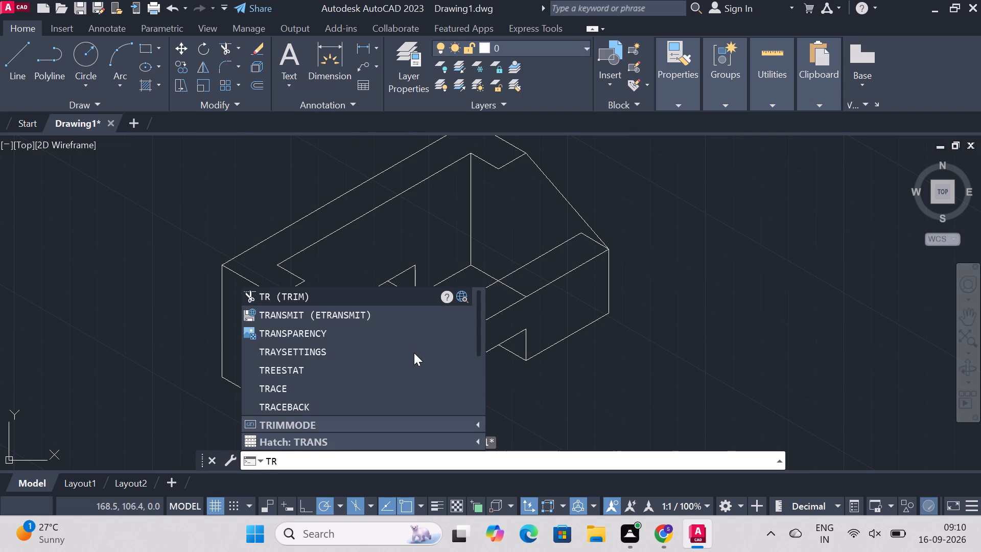
text(im)
key(Return)
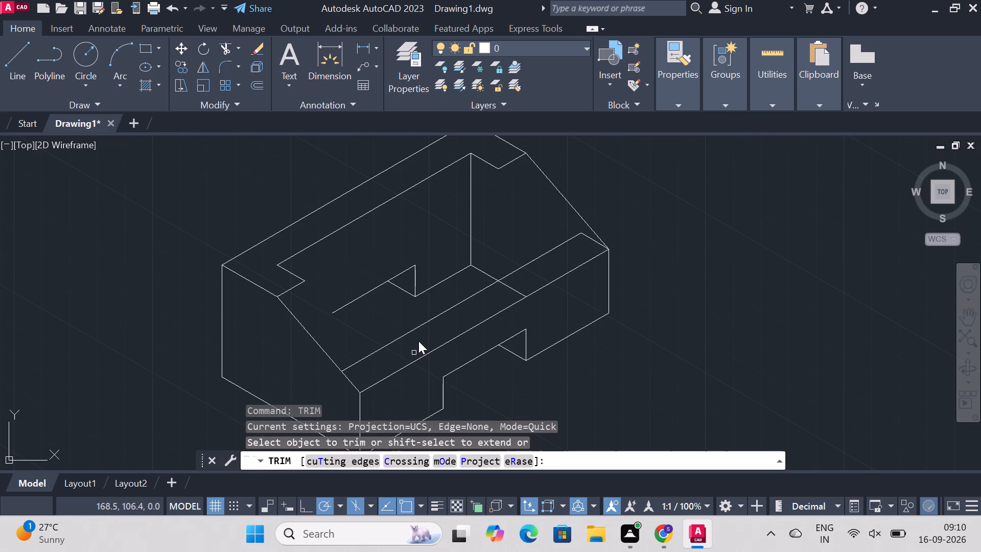
click(515, 292)
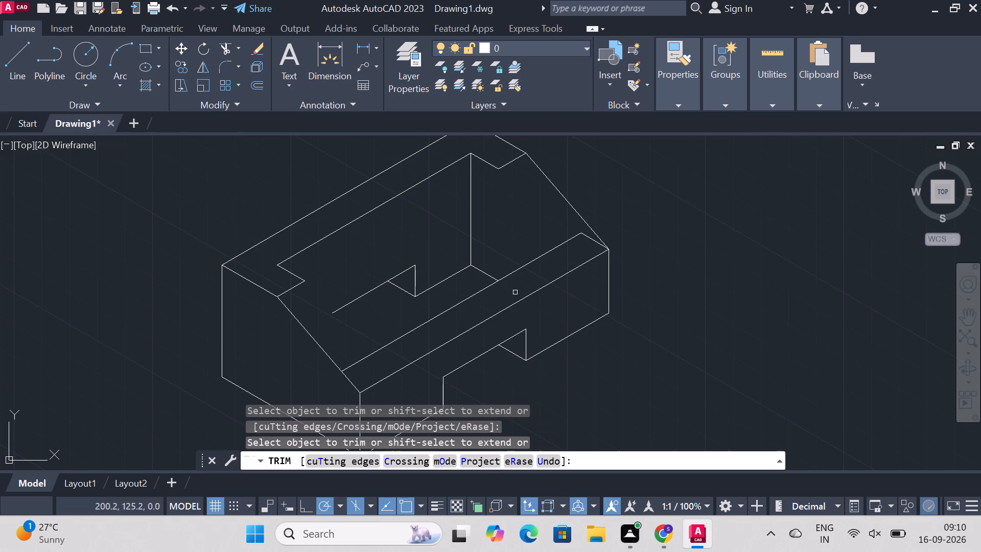
key(Escape)
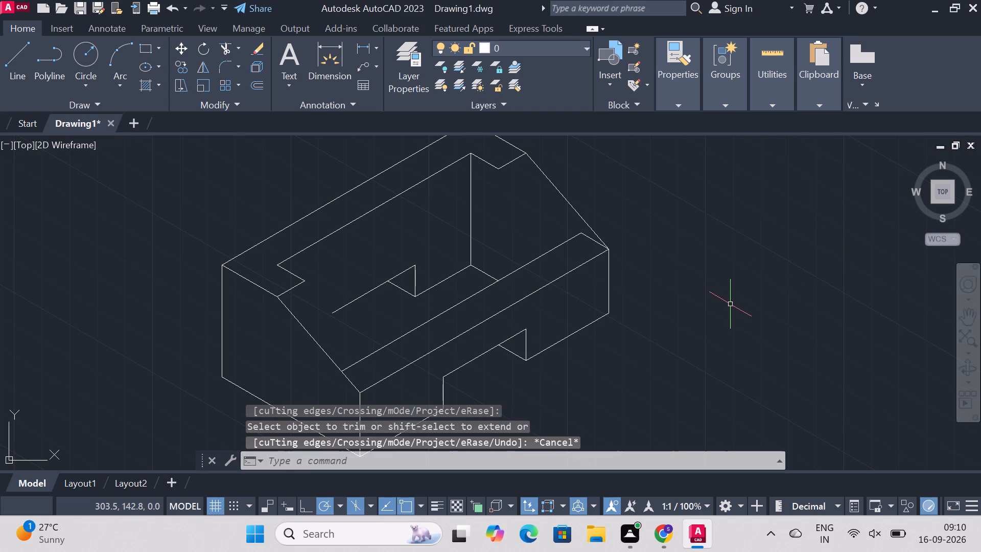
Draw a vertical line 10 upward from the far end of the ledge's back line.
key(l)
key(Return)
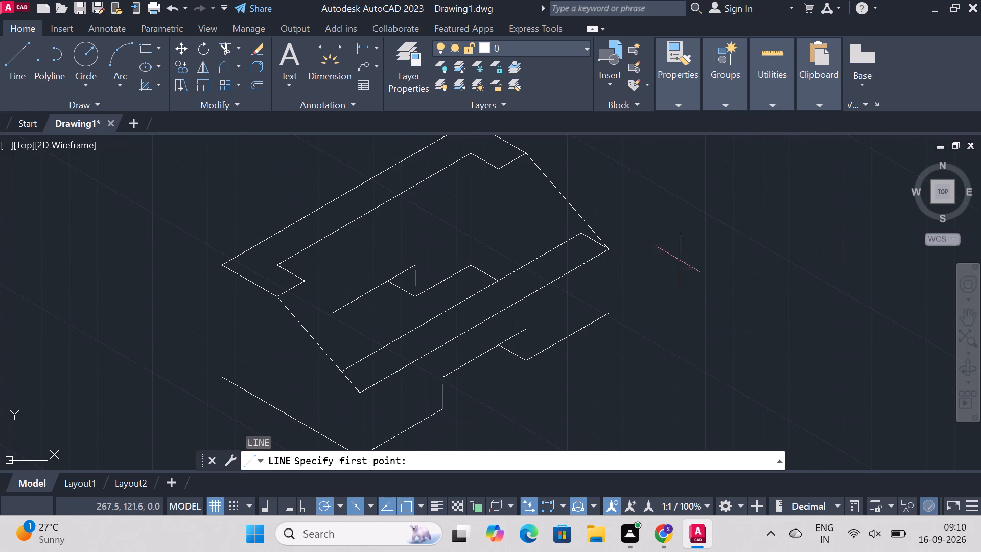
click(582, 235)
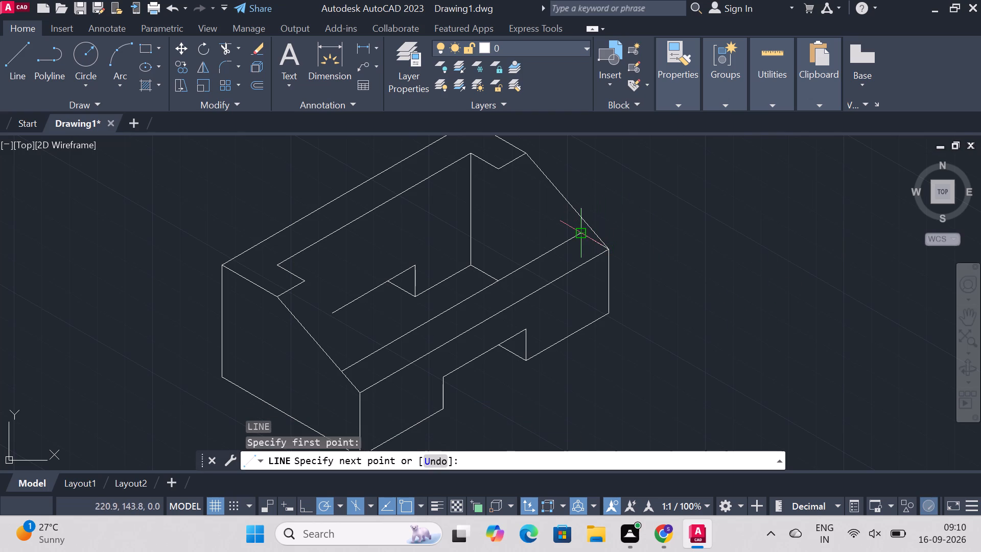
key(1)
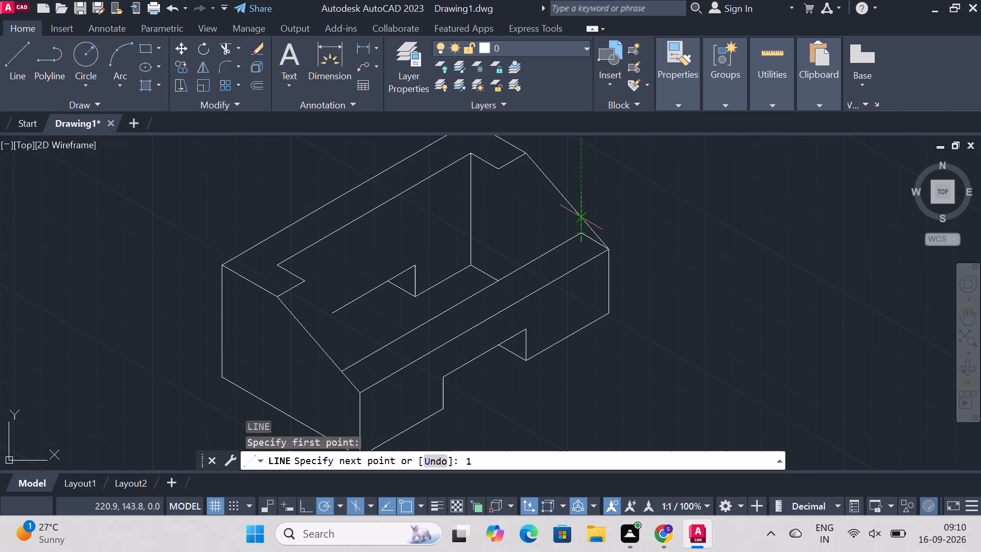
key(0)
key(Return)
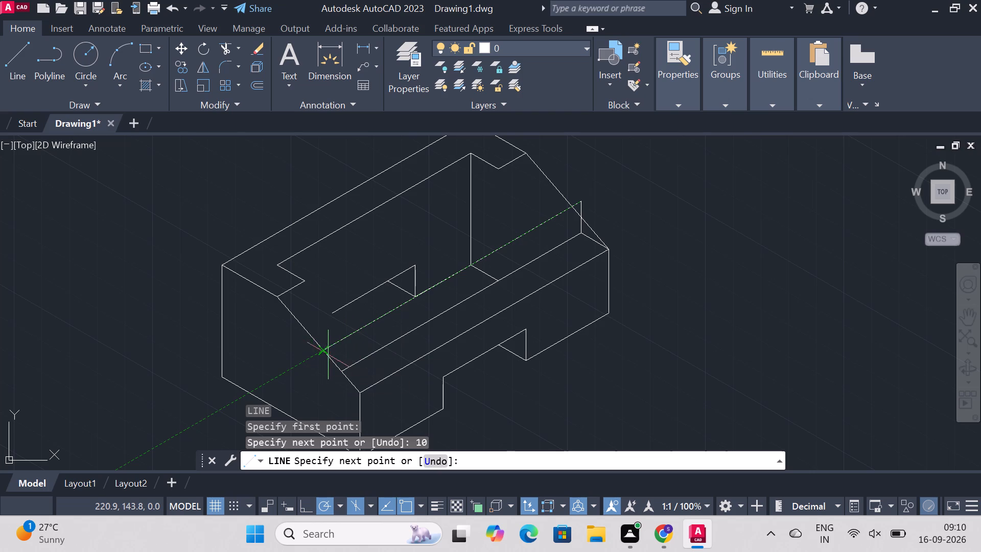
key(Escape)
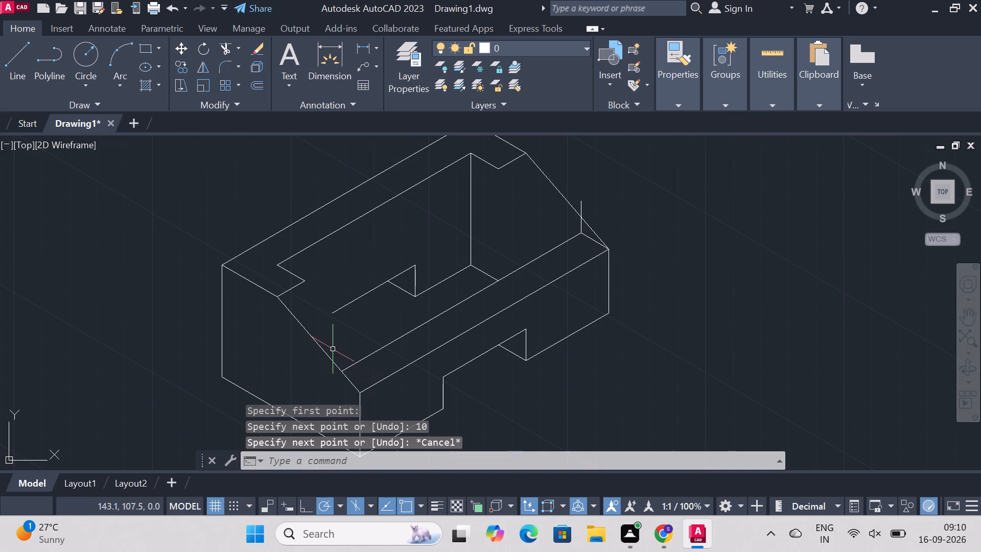
Remove the ledge's whole back line, trimming its near part and erasing the remaining far part.
text(tro)
key(BackSpace)
text(im)
key(Return)
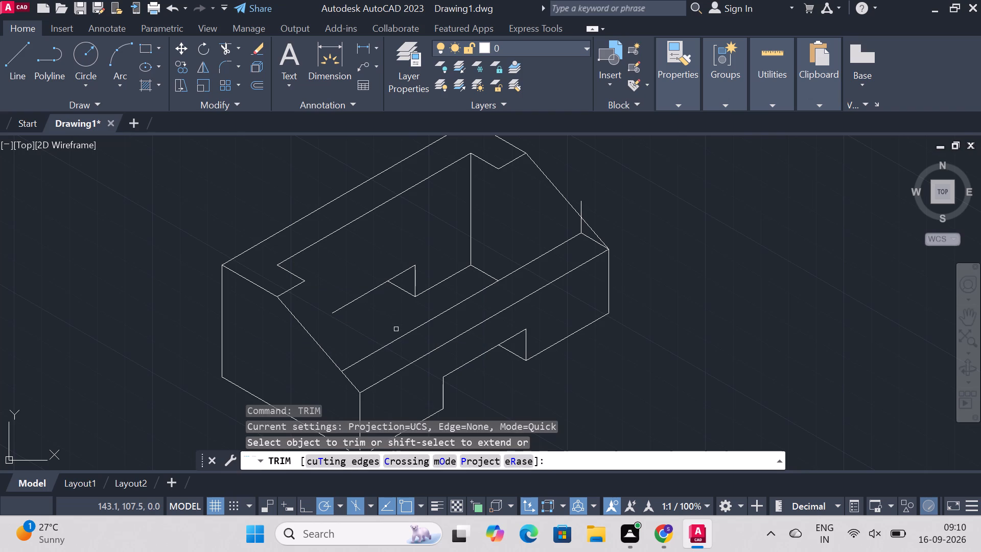
click(398, 340)
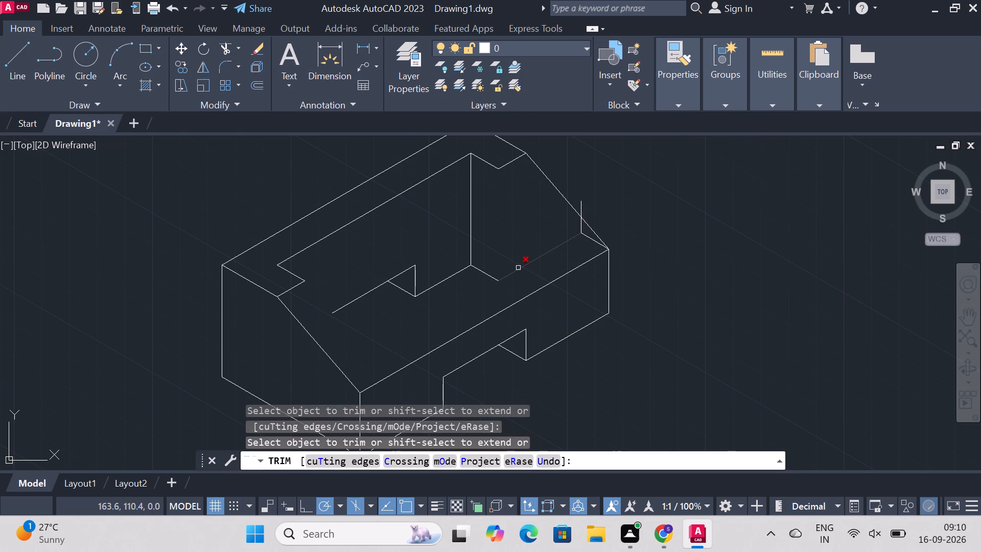
right_click(518, 268)
click(562, 277)
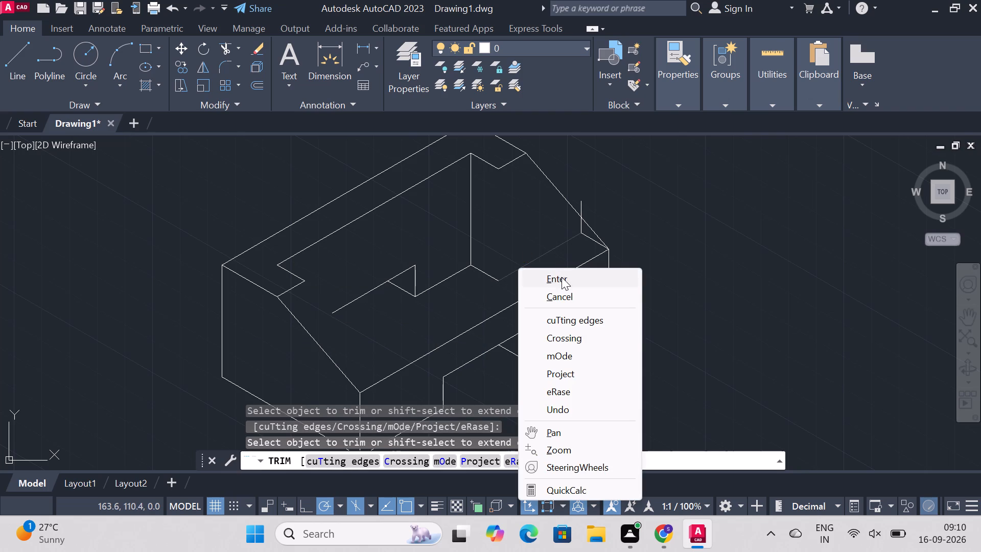
click(540, 261)
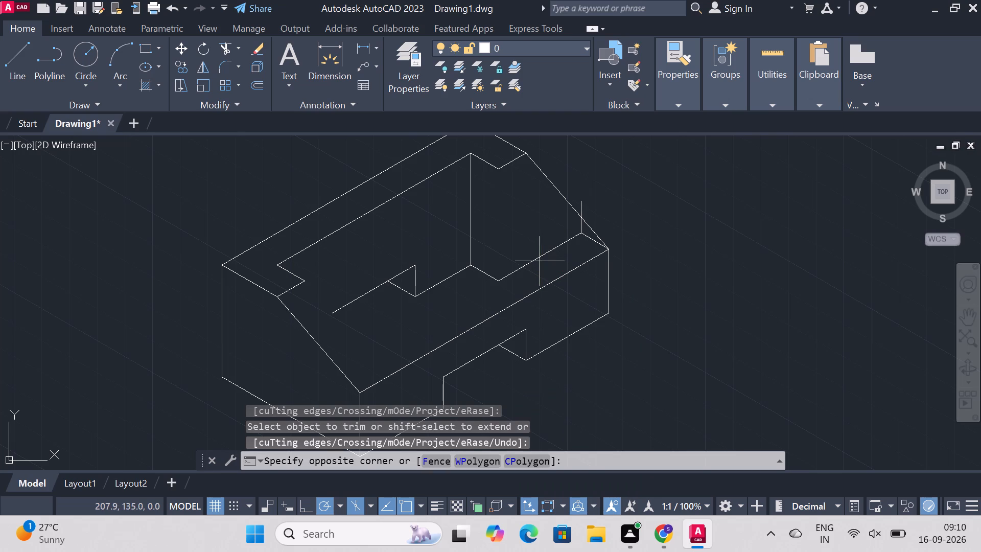
click(536, 261)
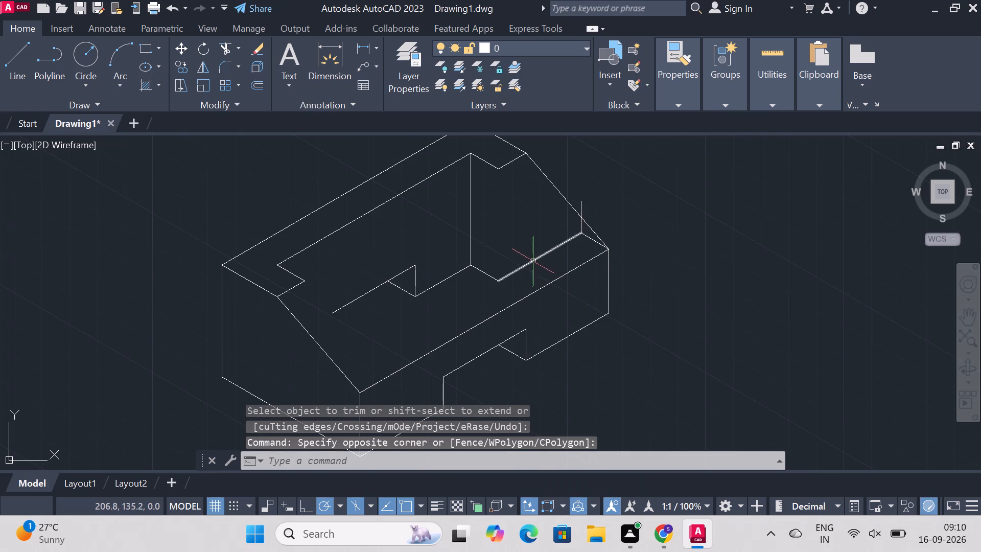
click(533, 262)
key(Delete)
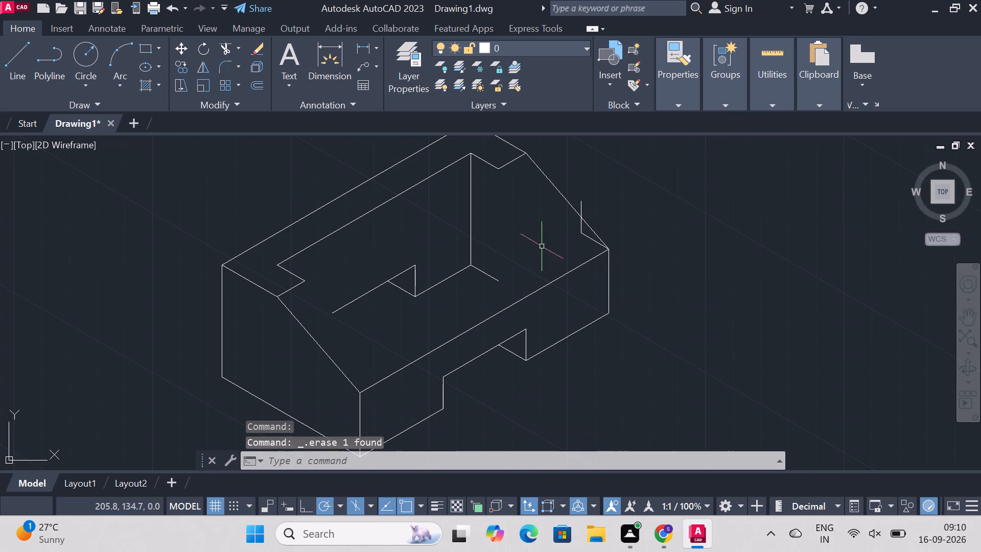
Erase the 10 vertical line and the short 10 ledge line at the front face's upper far corner.
click(577, 227)
key(Escape)
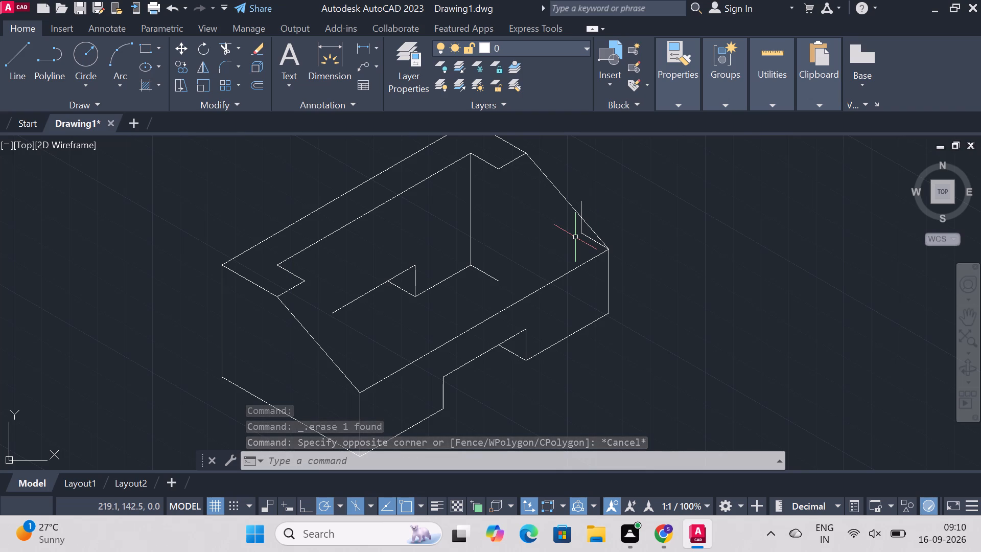
click(581, 225)
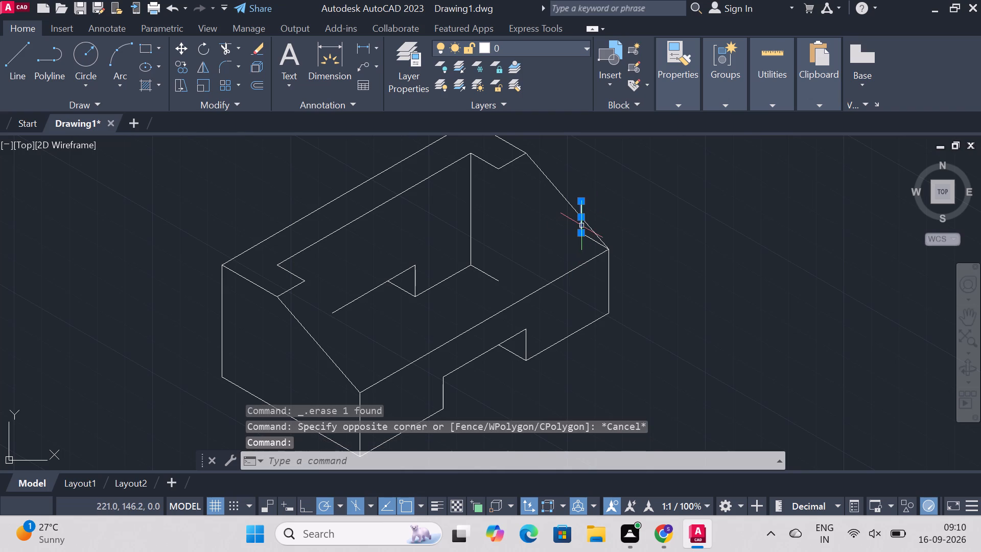
key(Delete)
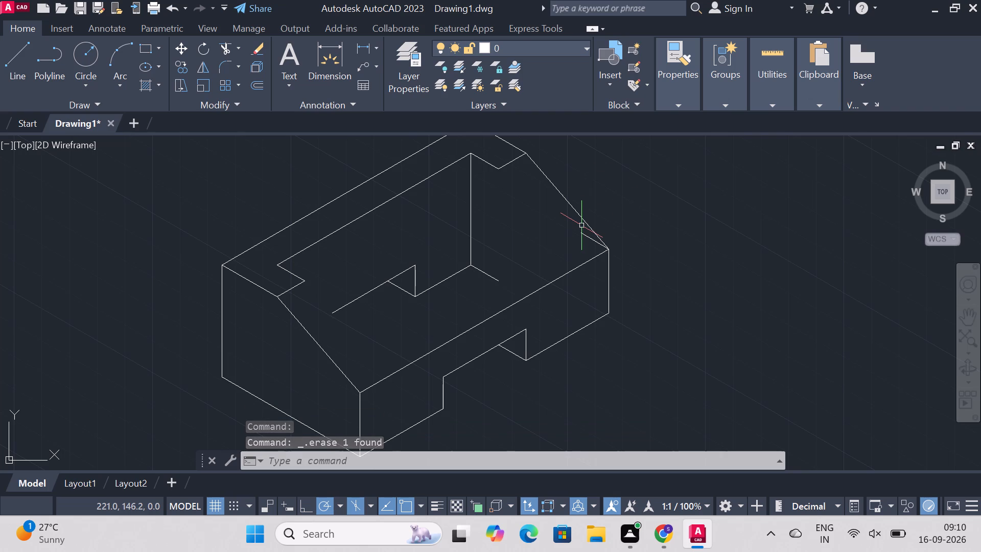
click(588, 238)
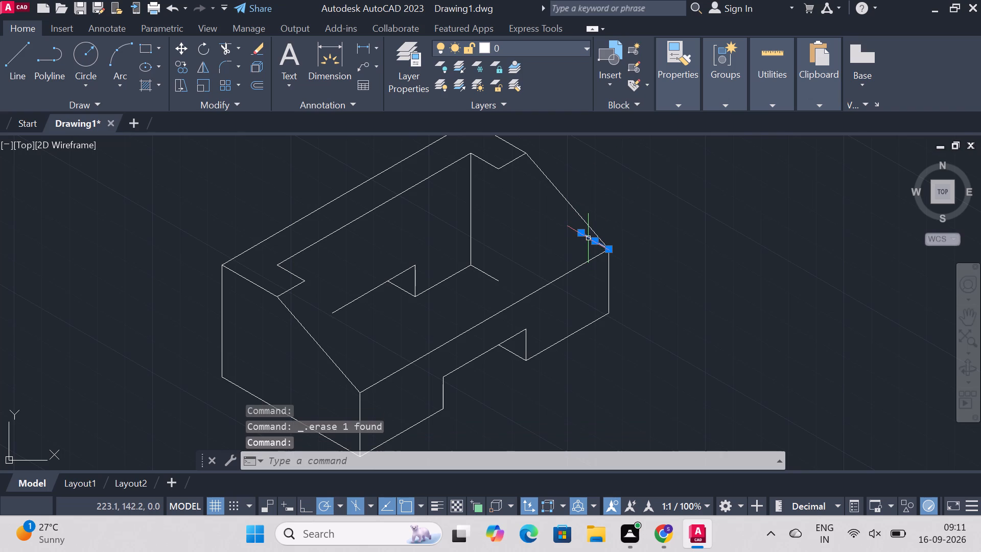
key(Delete)
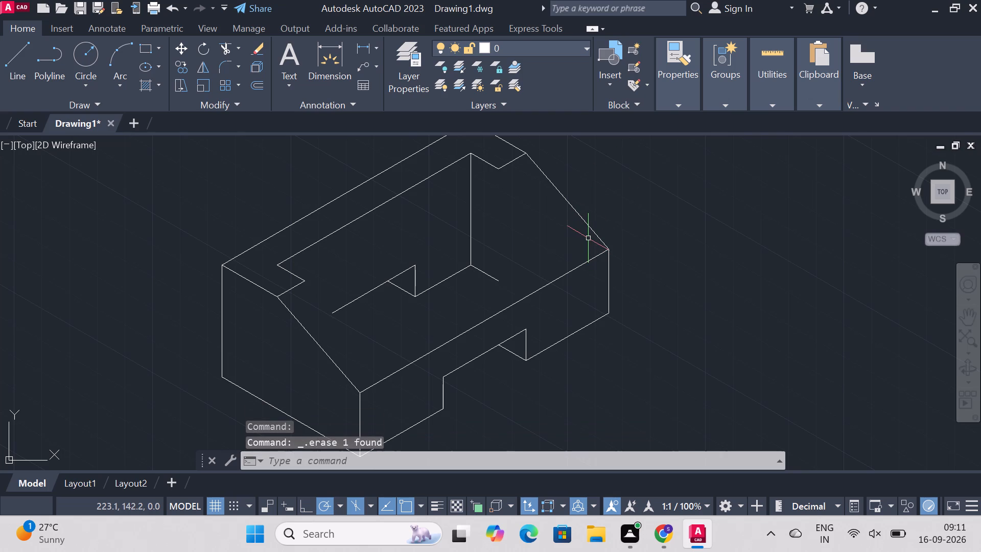
Offset the far sloped edge toward the recess, picking its two endpoints as the distance and entering 10 for the side.
text(off)
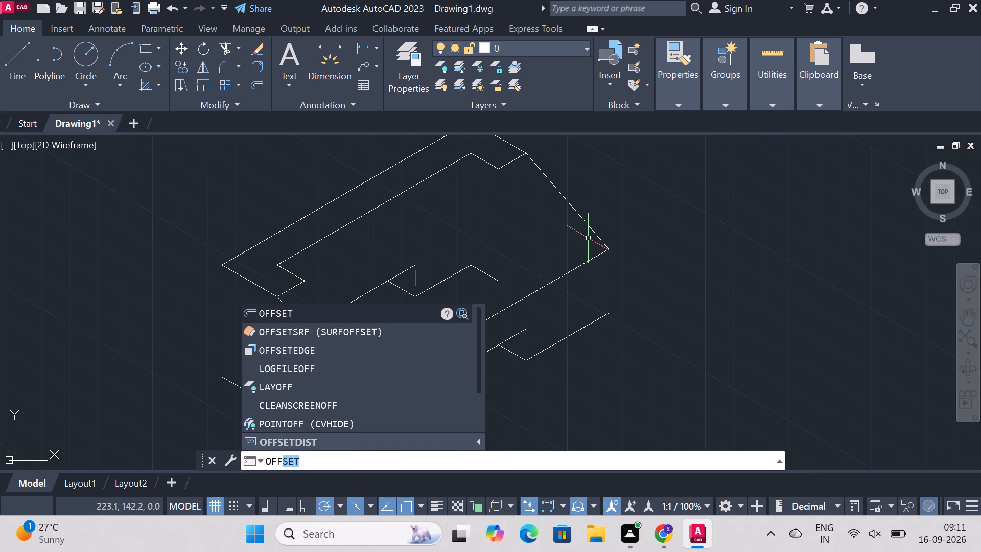
key(Return)
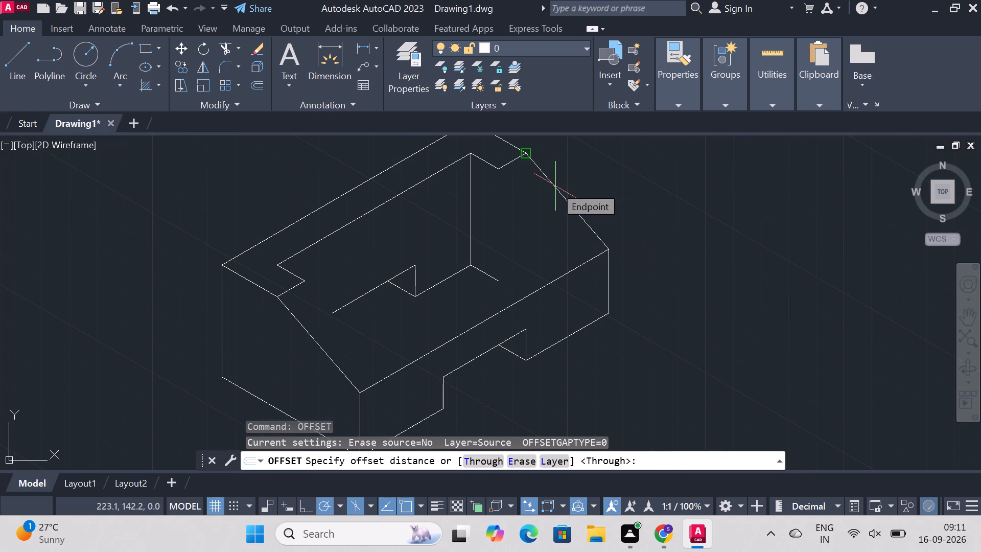
click(526, 152)
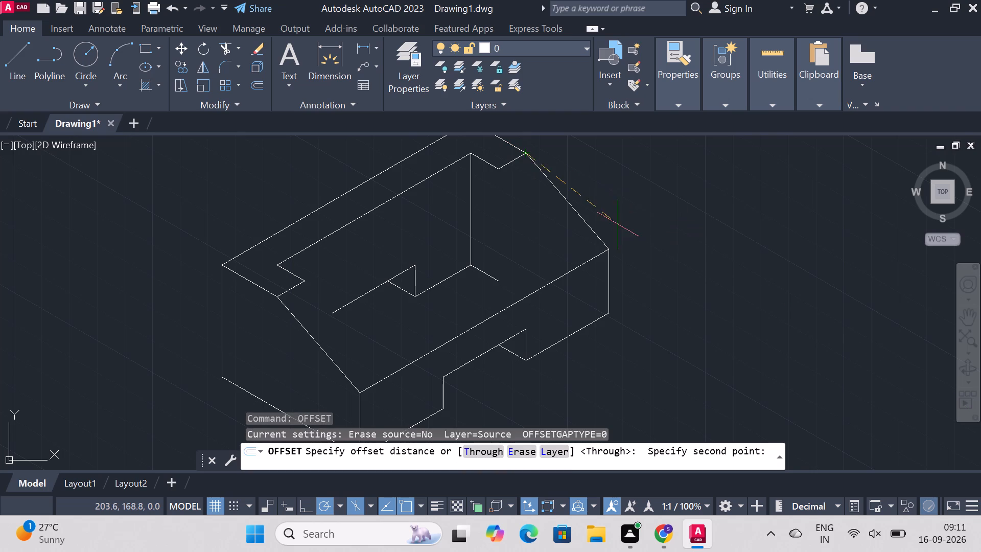
click(612, 250)
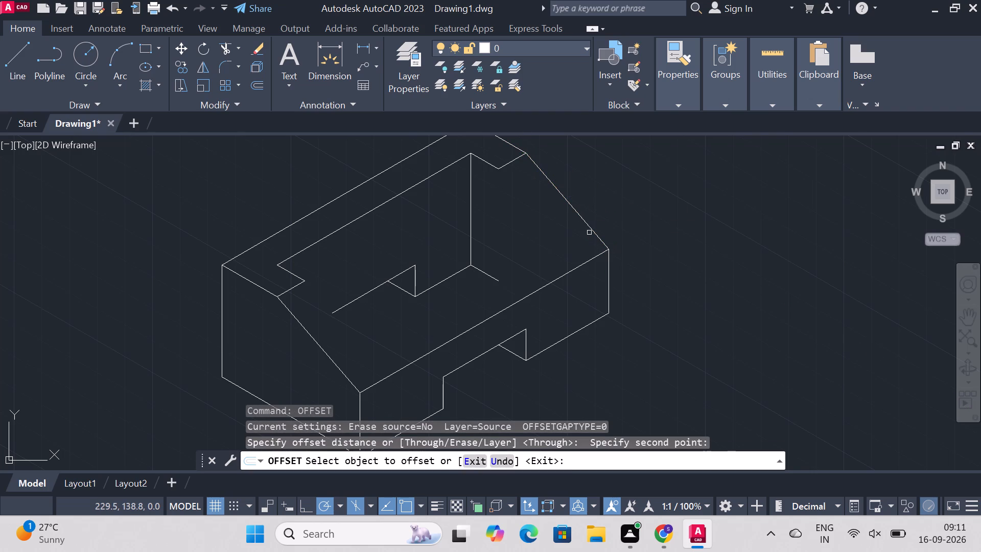
click(570, 203)
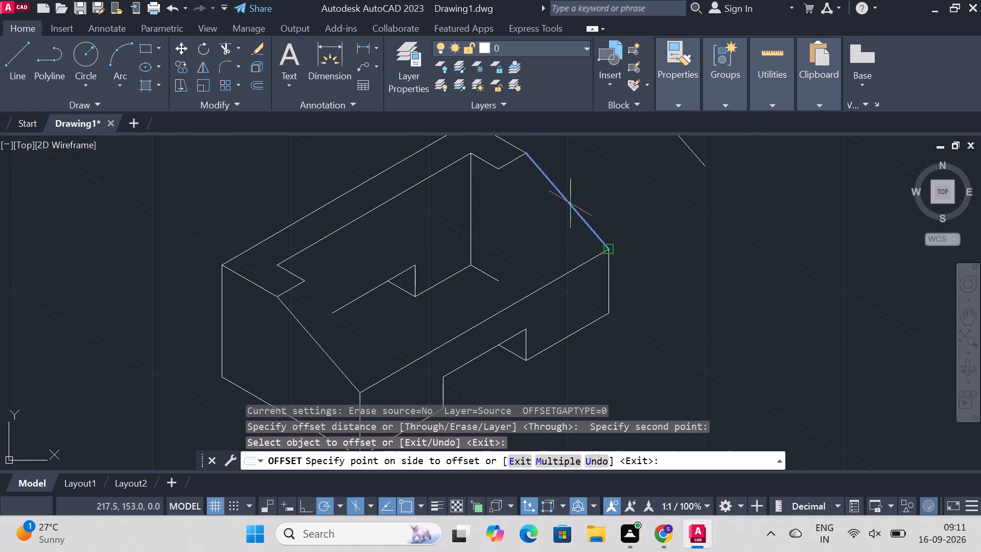
key(1)
key(0)
key(Return)
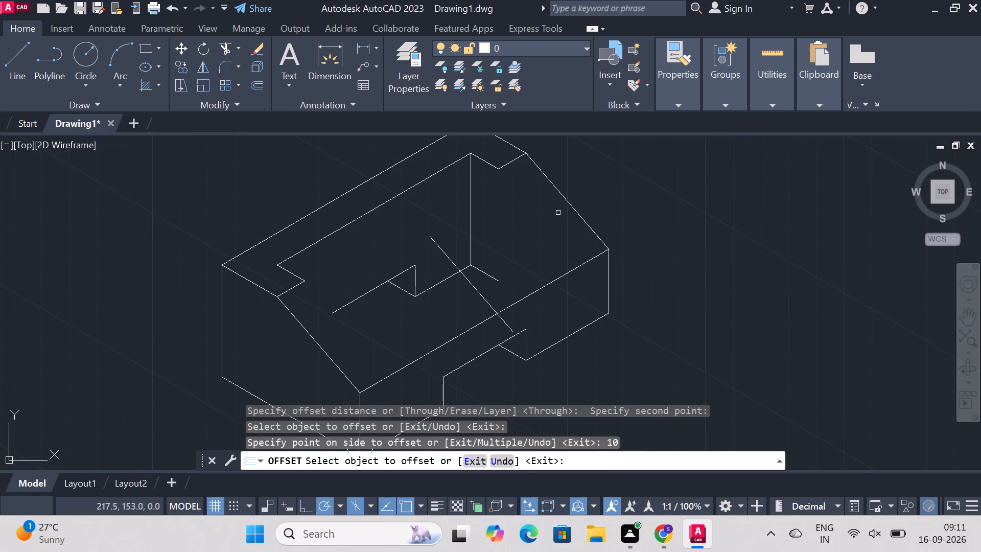
Offset the far sloped edge toward the recess once more with the same distance, entering 10 for the side.
drag(558, 213, 571, 209)
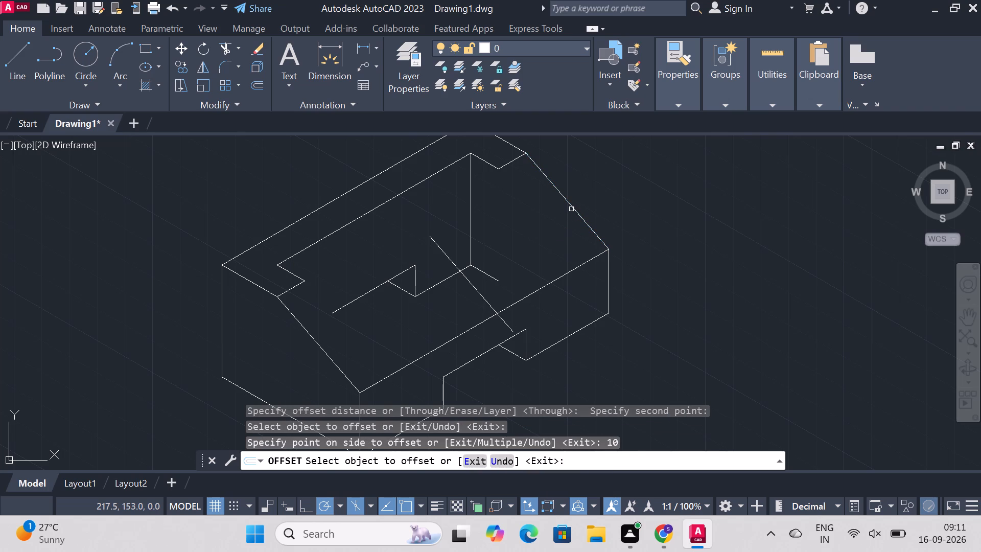
click(571, 209)
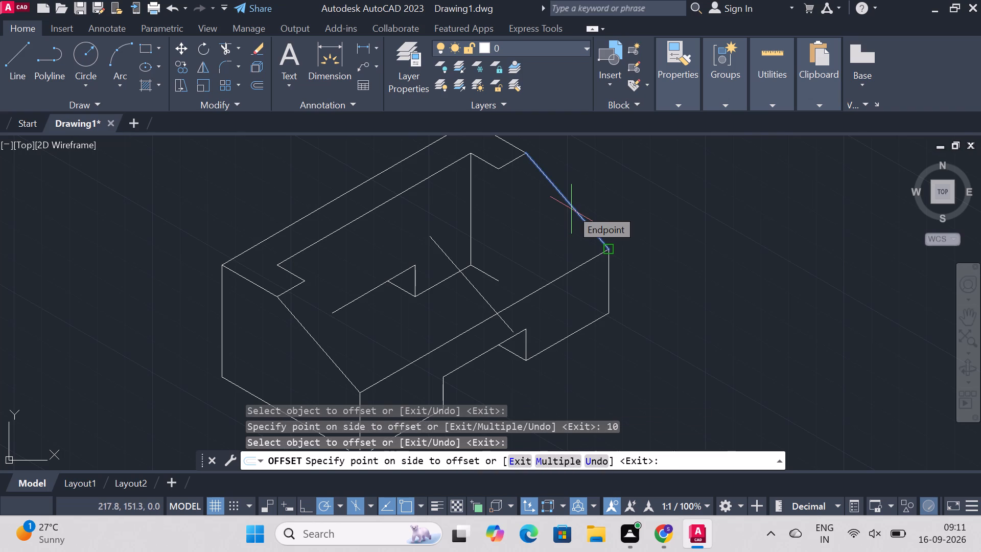
key(1)
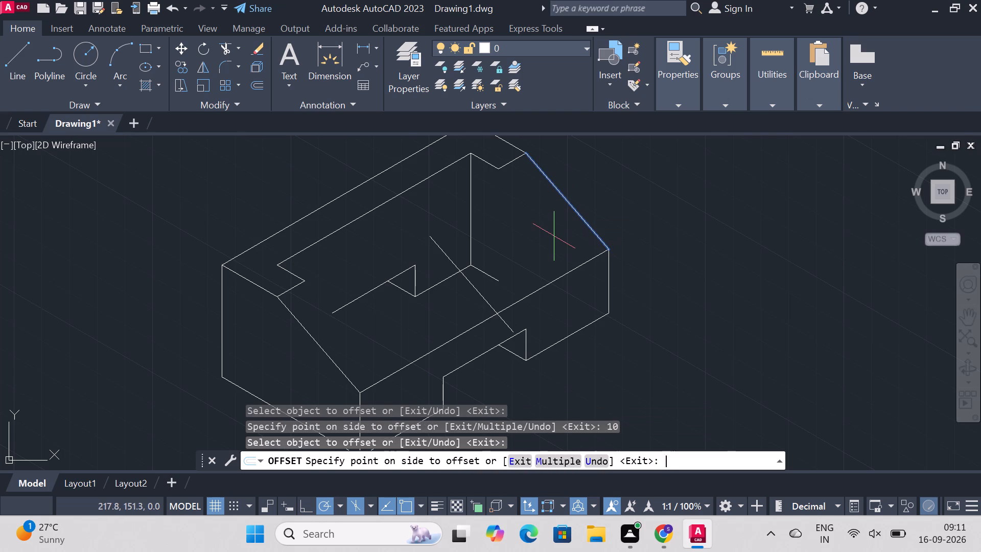
key(0)
key(Return)
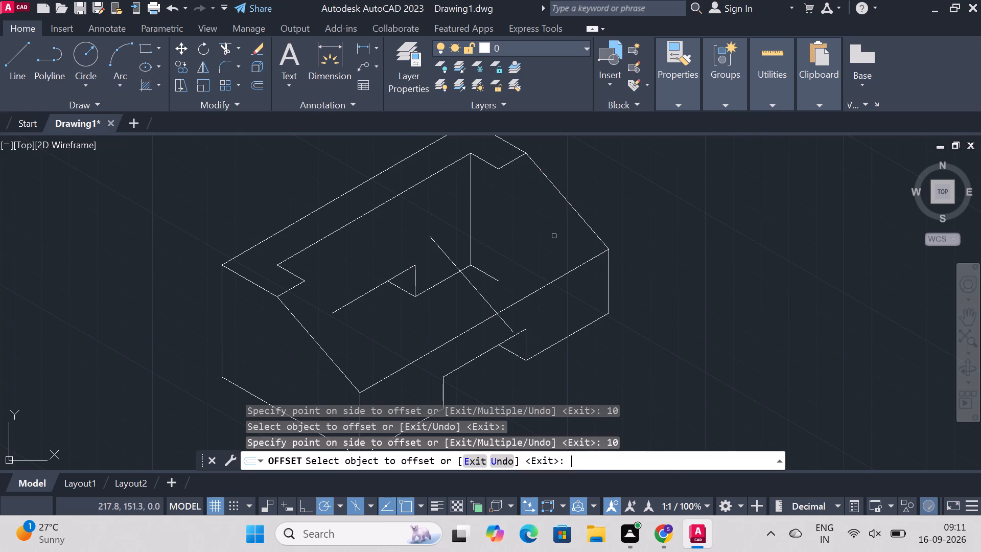
key(Escape)
key(Escape)
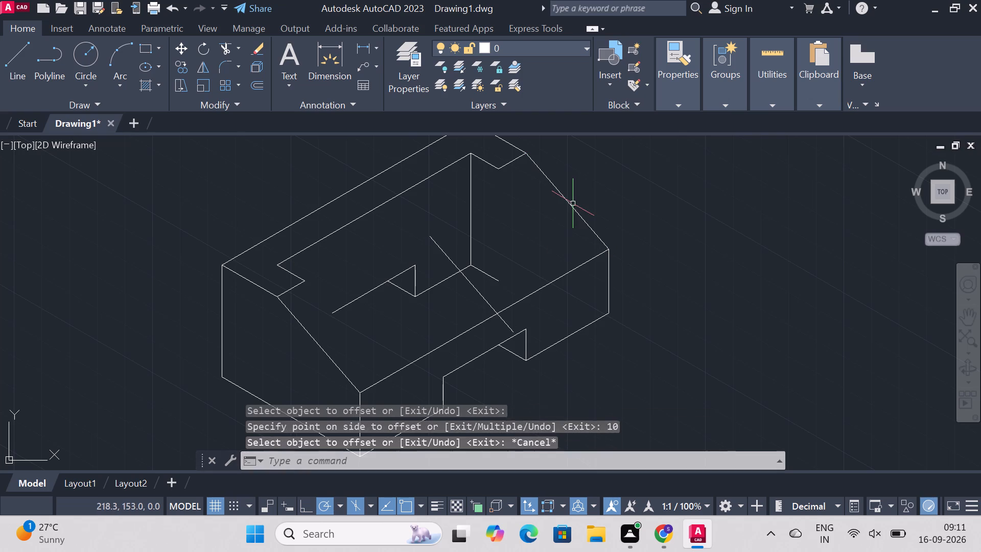
key(Escape)
key(Escape)
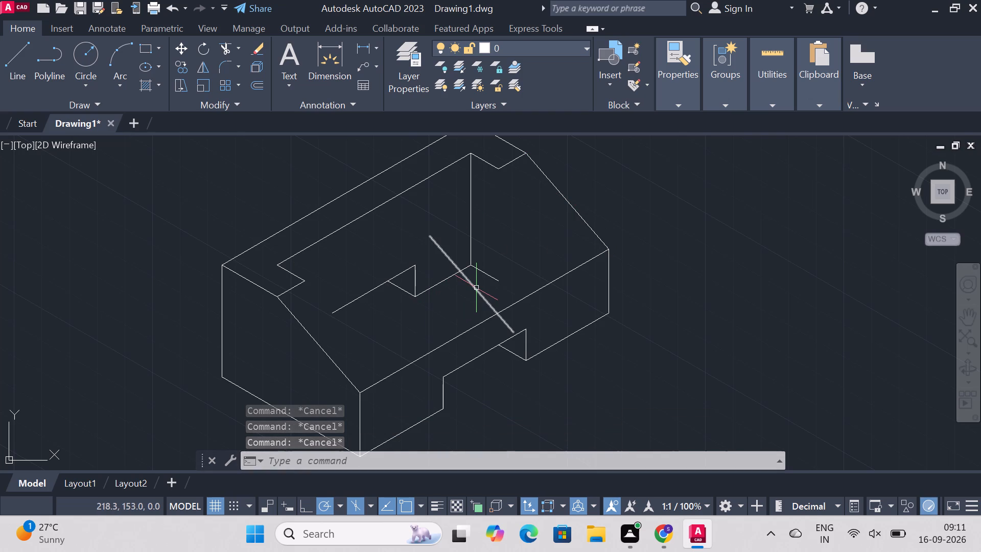
Move one offset sloped line from its upper endpoint to the recess's far front corner, beside the far sloped edge.
text(m0)
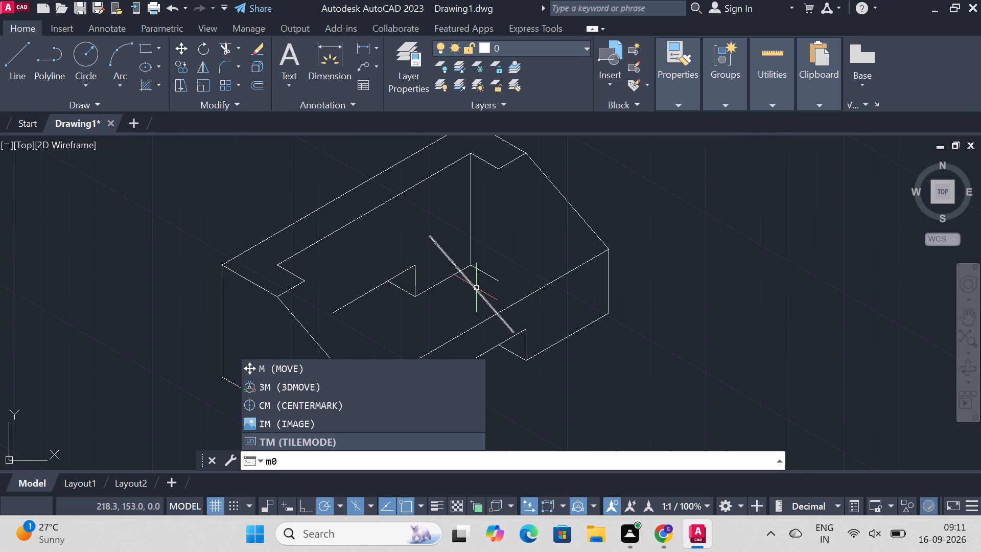
key(BackSpace)
text(ove)
key(Return)
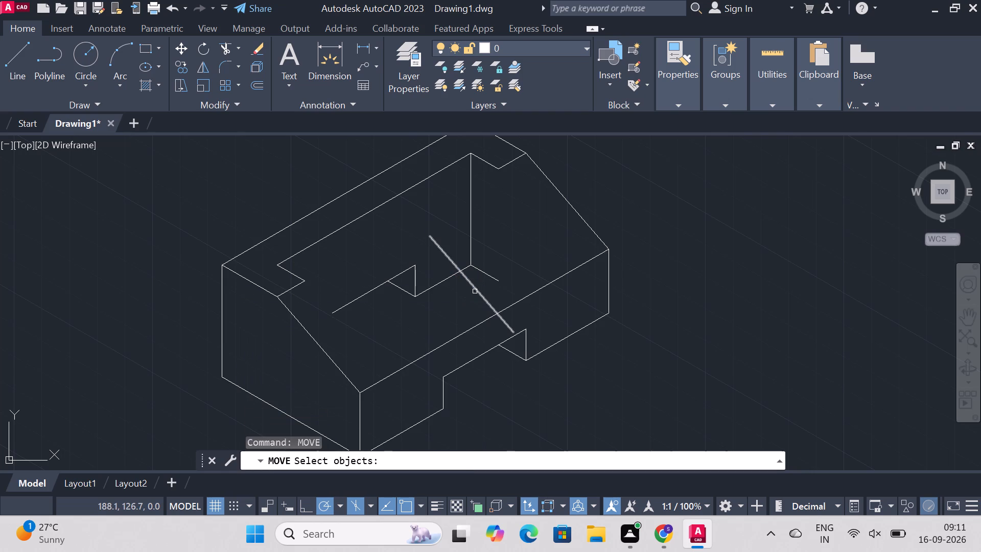
click(475, 291)
key(Return)
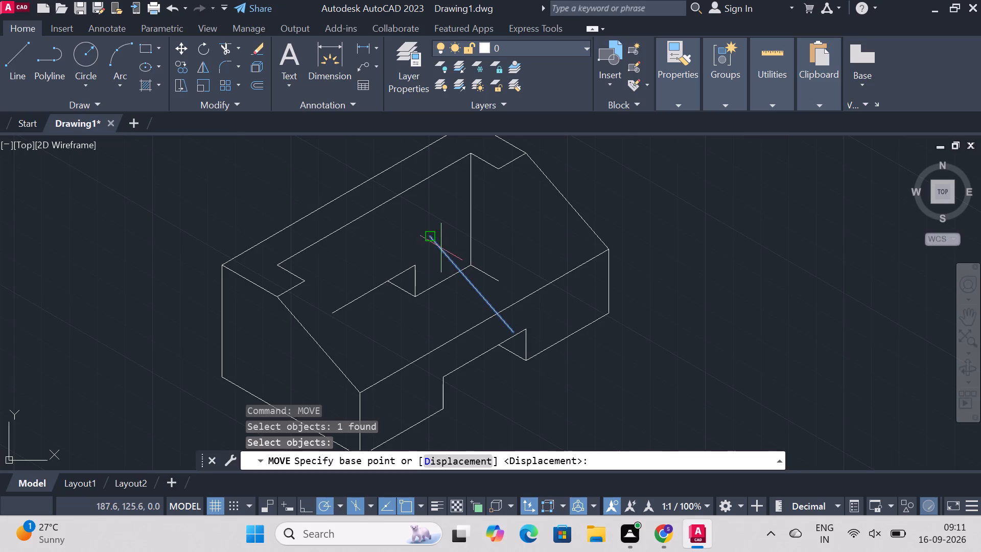
click(432, 240)
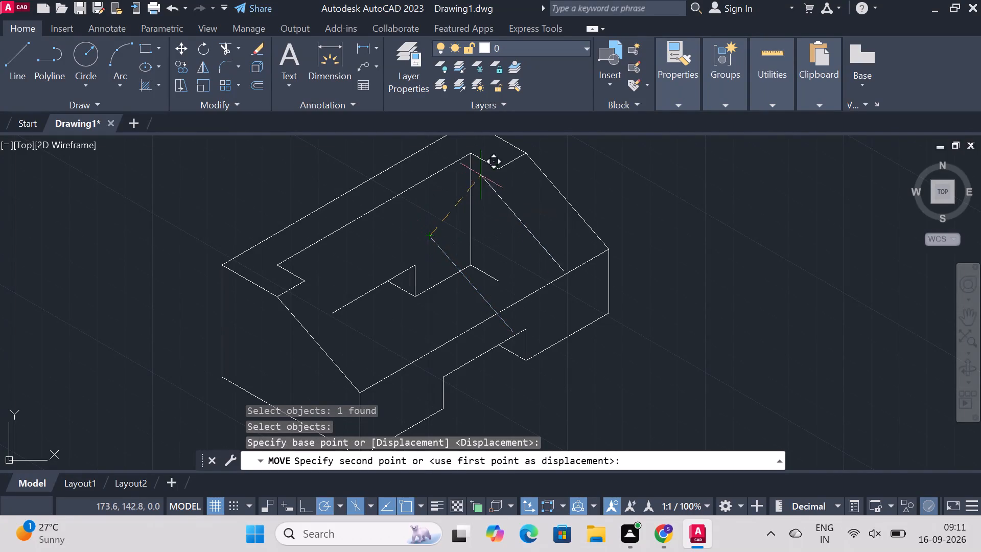
click(494, 166)
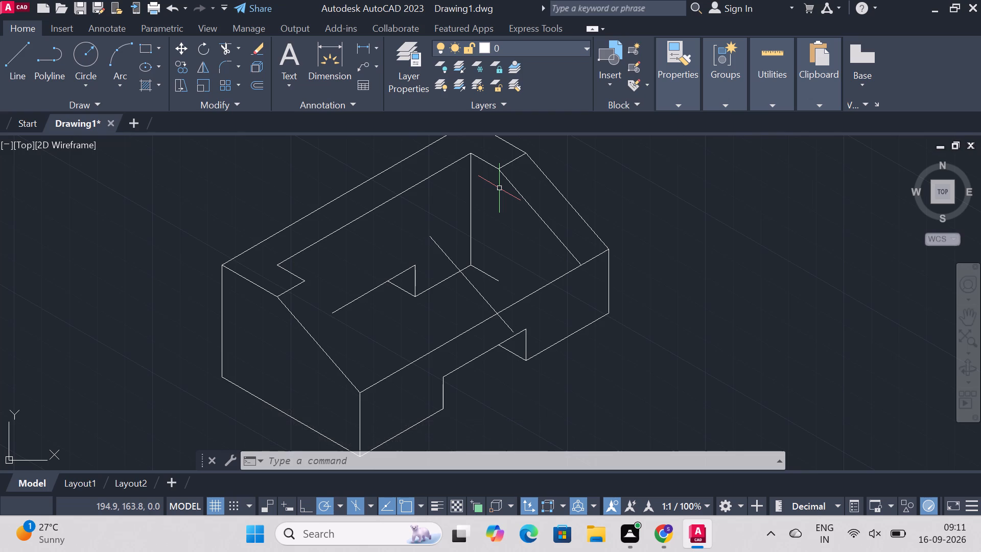
key(Escape)
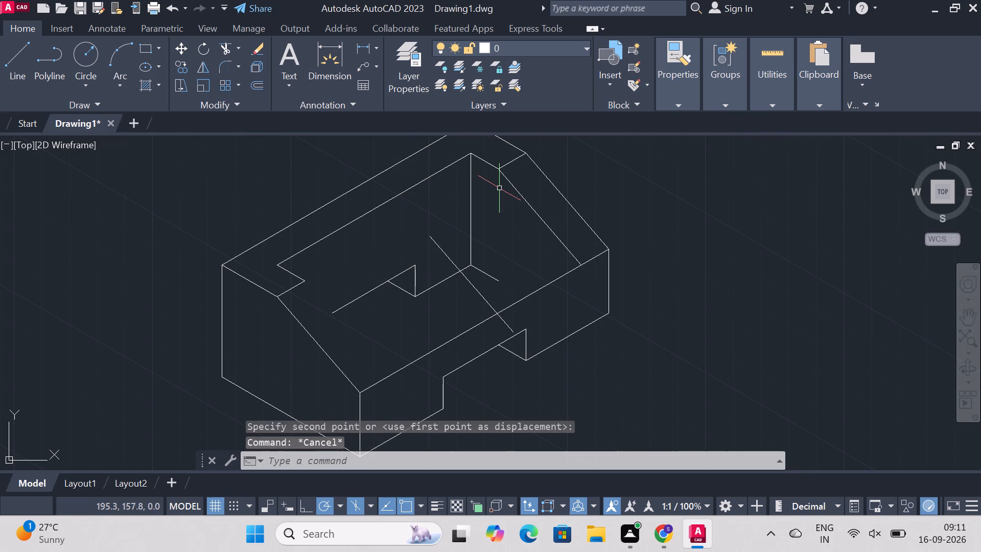
Start a line at the top of the vertical edge in the recess's far back corner.
text(line)
key(Return)
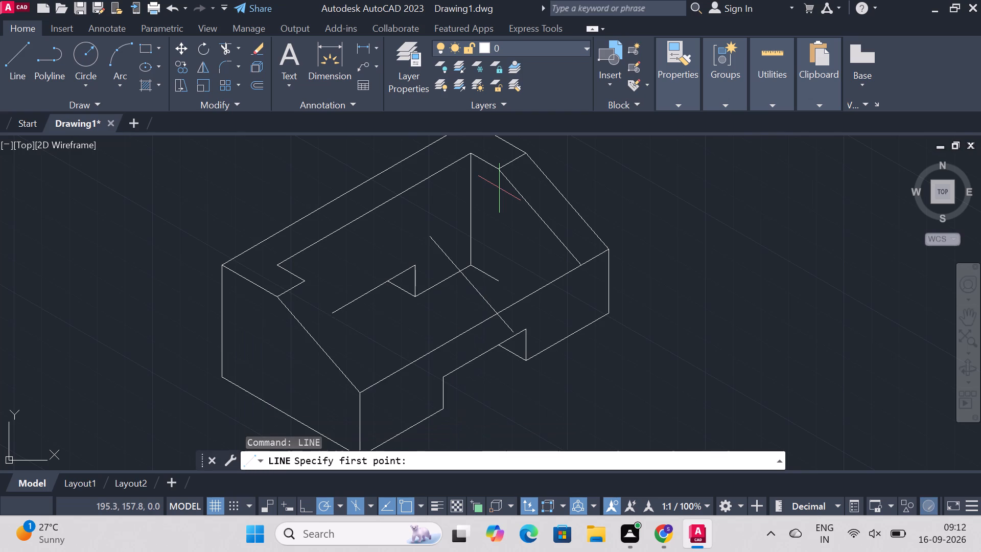
click(472, 158)
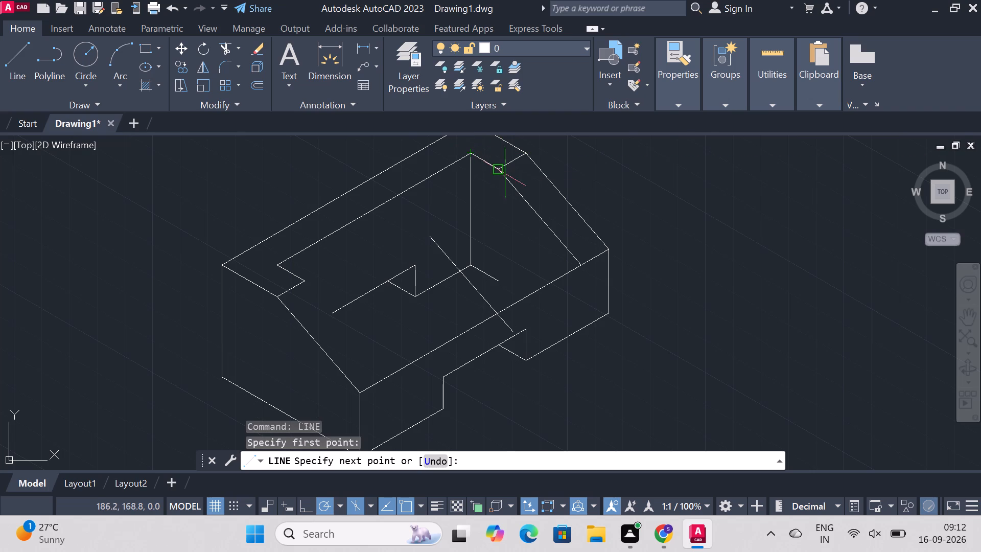
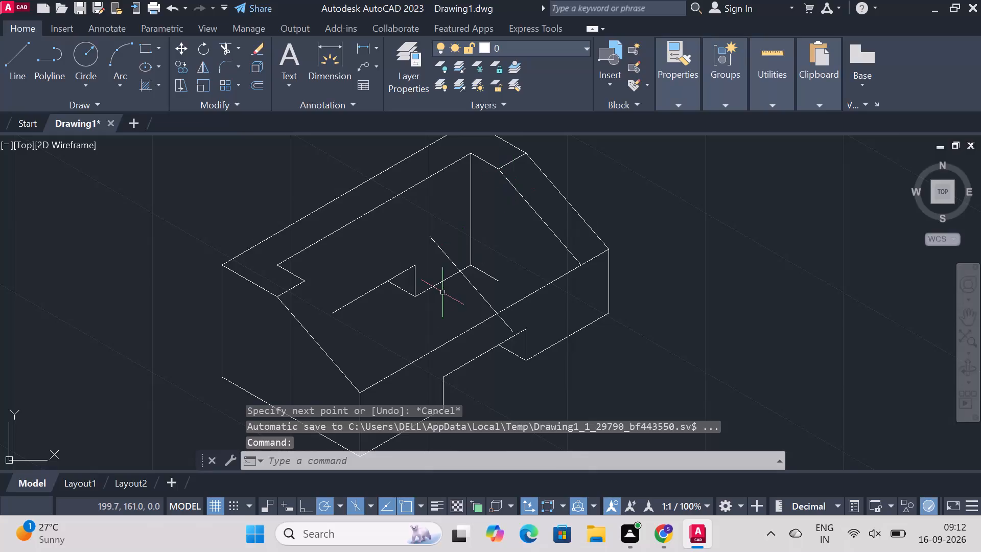
Erase the leftover offset sloped line crossing the middle of the recess.
click(473, 288)
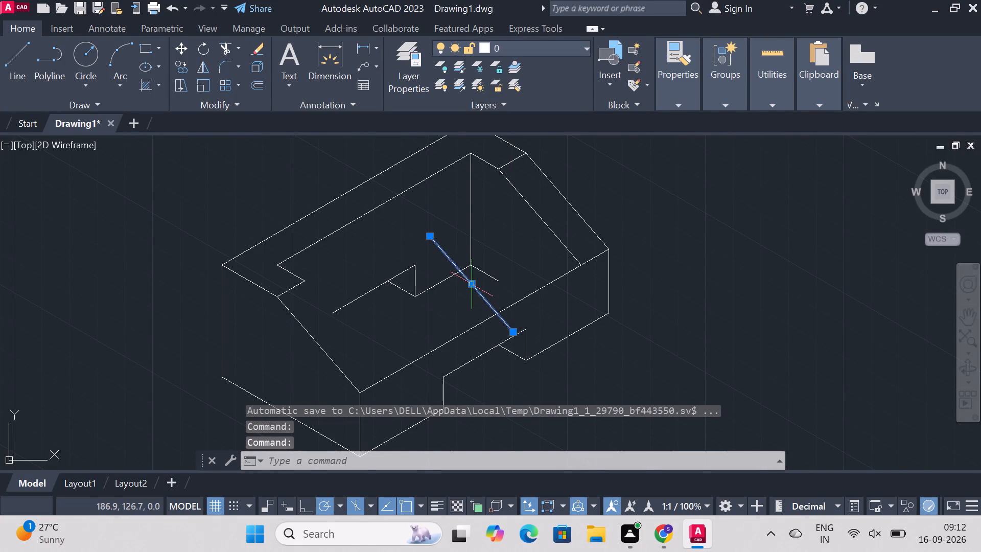
key(Delete)
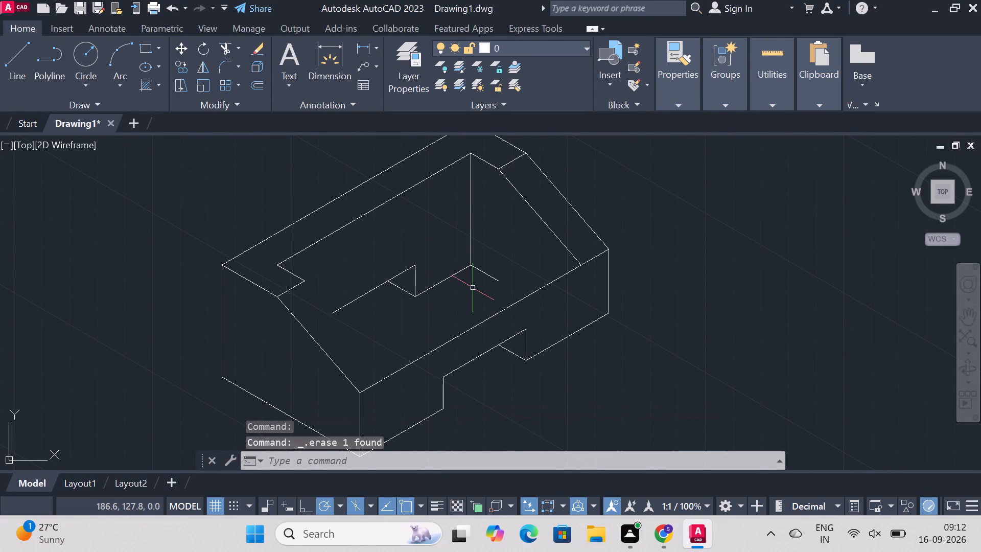
From the top of the recess's far back corner, draw a 30-unit construction line toward the front, dropping vertically to the inner sloped line.
key(l)
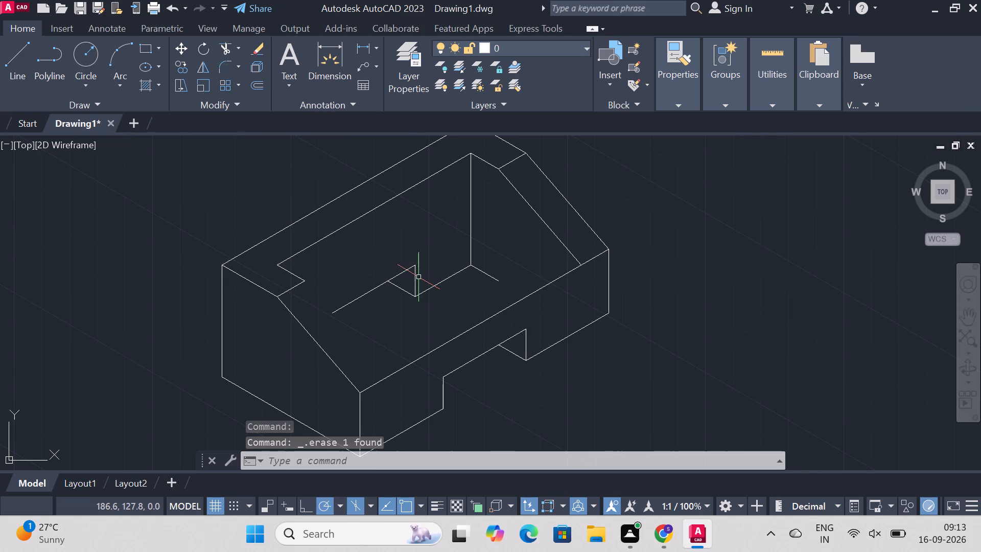
key(Return)
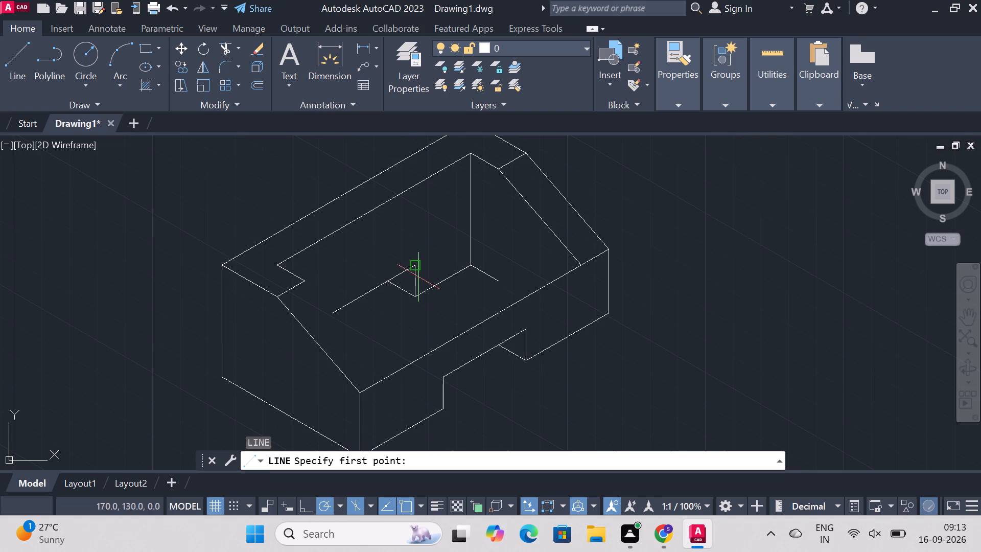
click(473, 155)
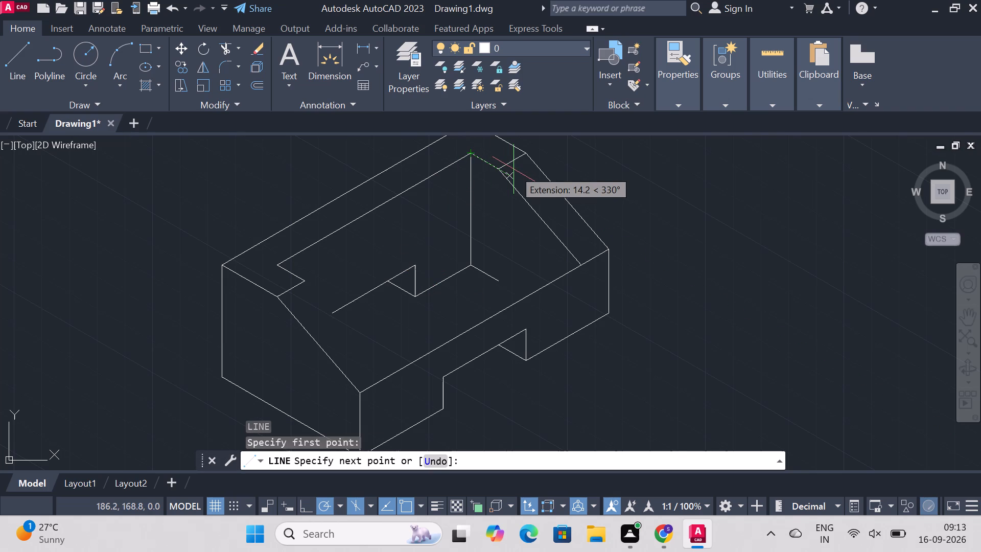
text(30)
key(Return)
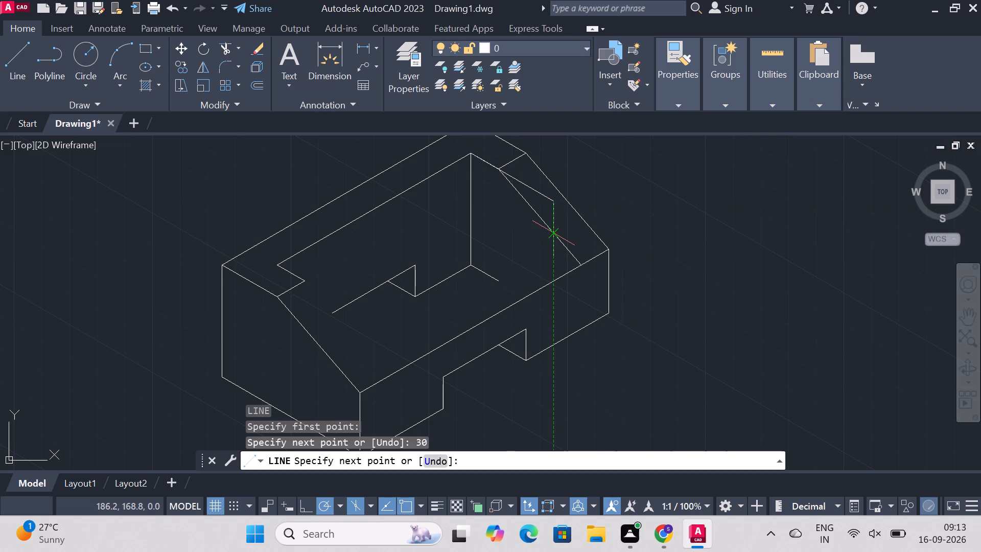
click(551, 238)
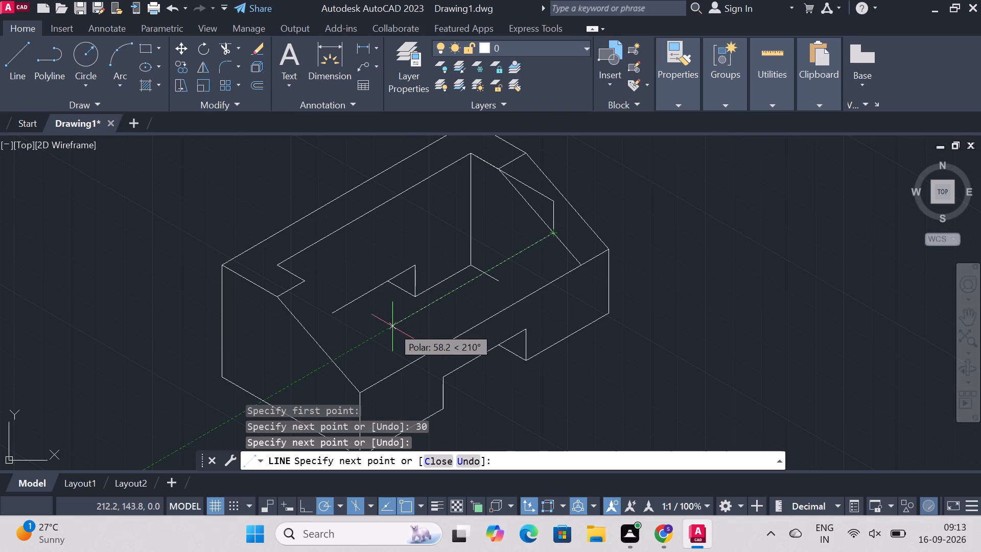
key(Escape)
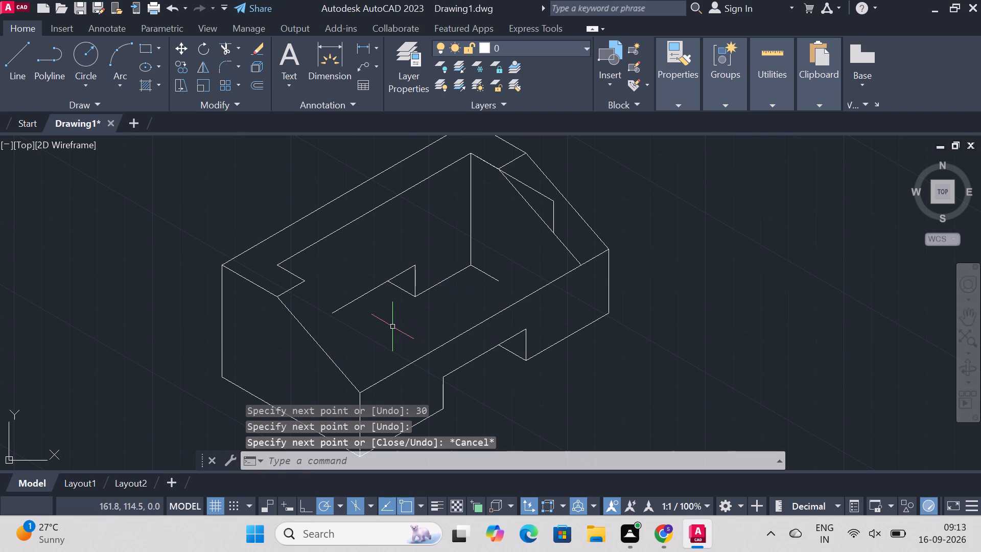
key(Escape)
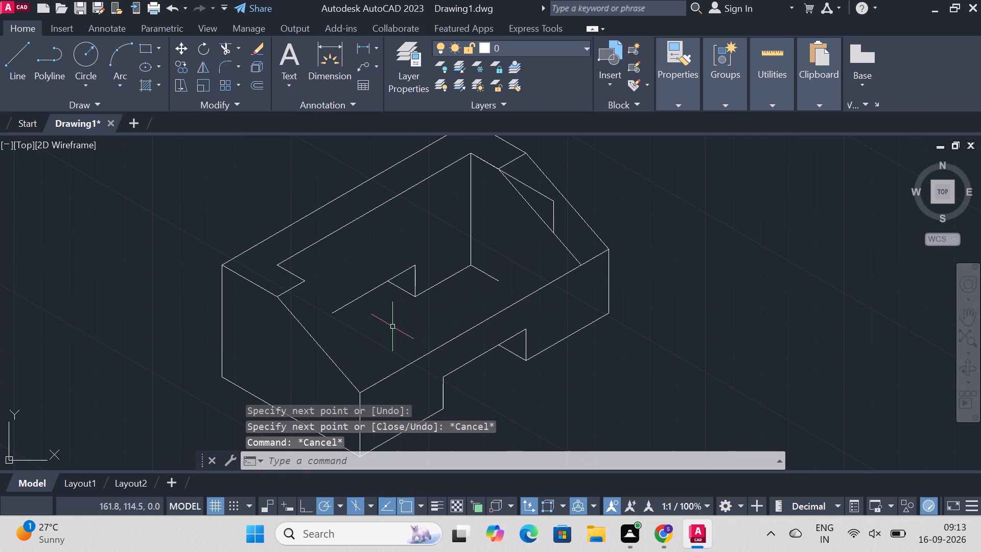
Trim the inner sloped line below the vertical construction line and remove both construction lines.
text(trim)
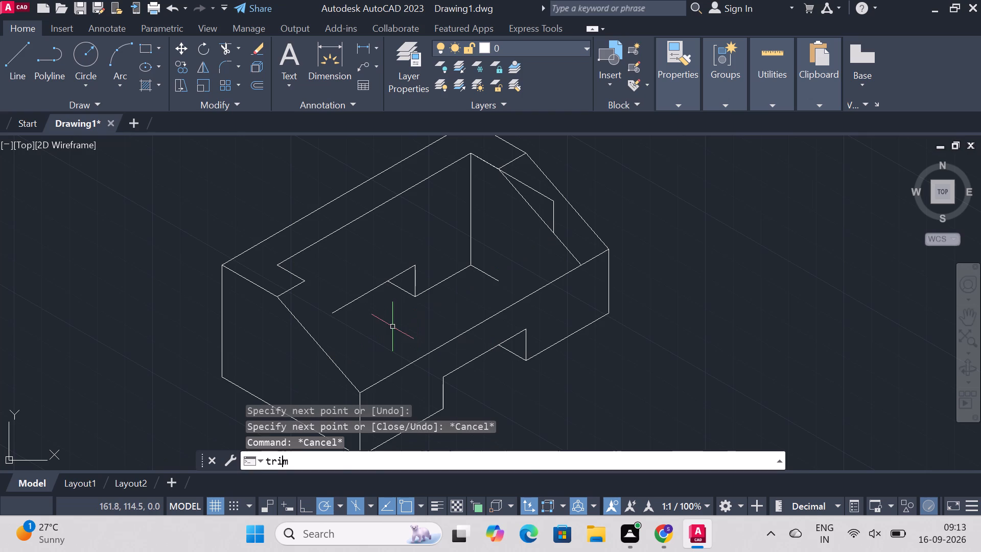
key(Return)
click(569, 251)
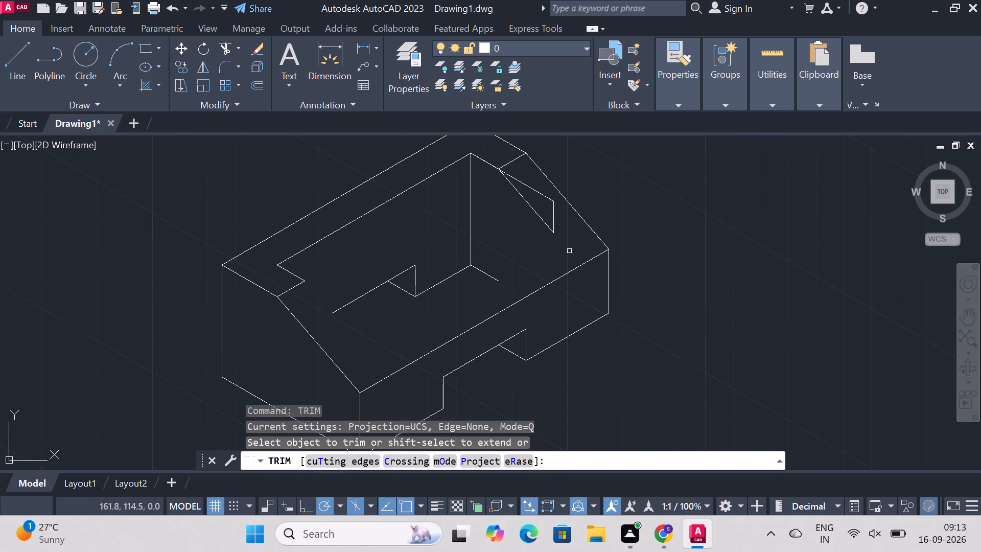
click(542, 197)
click(553, 209)
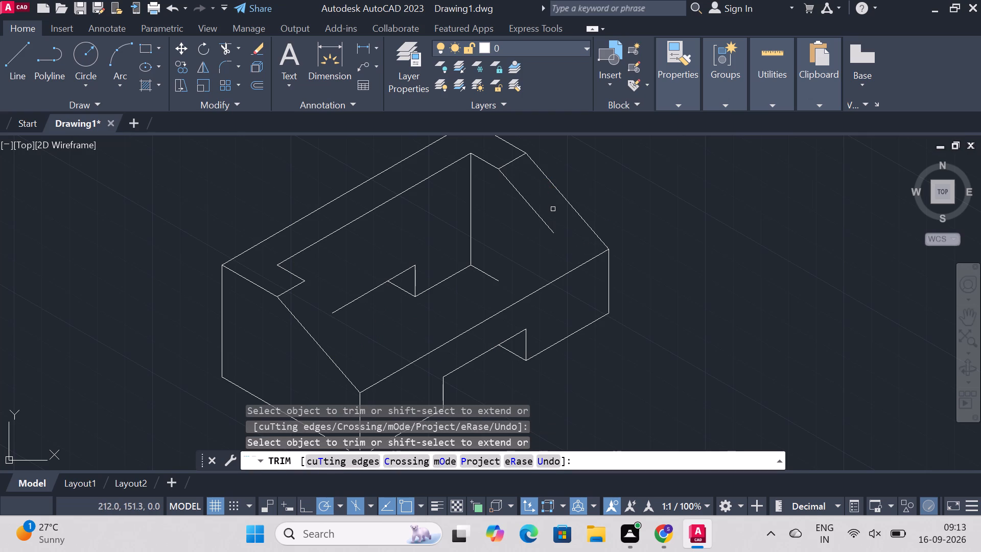
key(Escape)
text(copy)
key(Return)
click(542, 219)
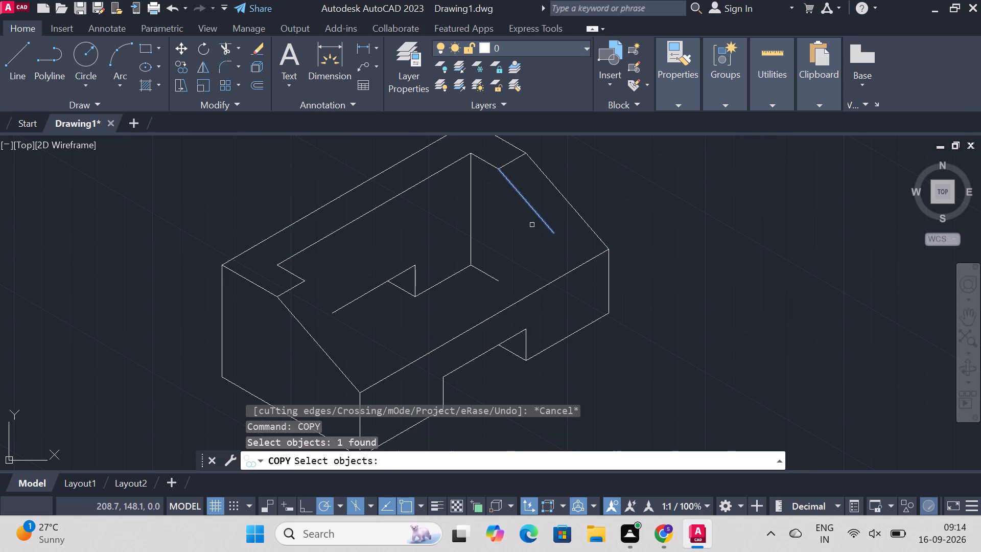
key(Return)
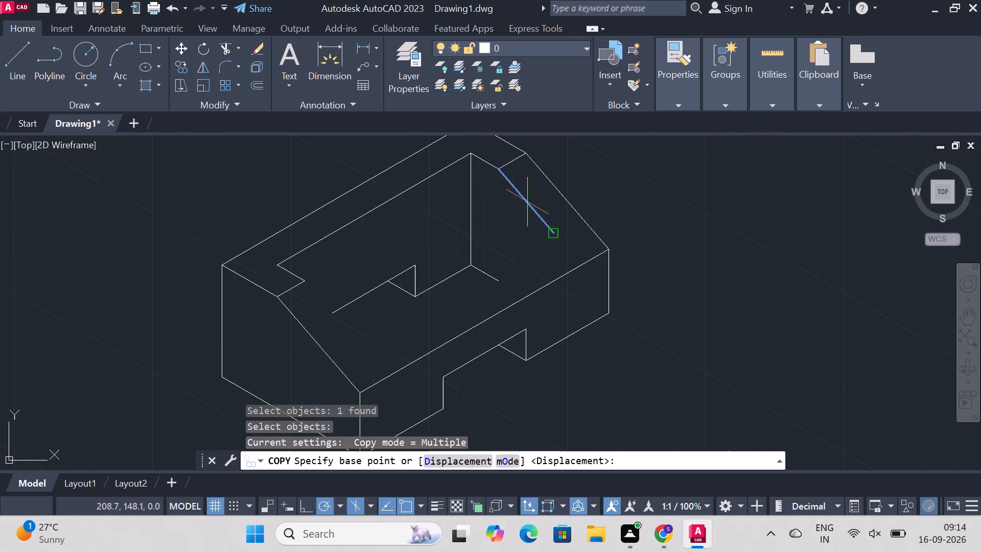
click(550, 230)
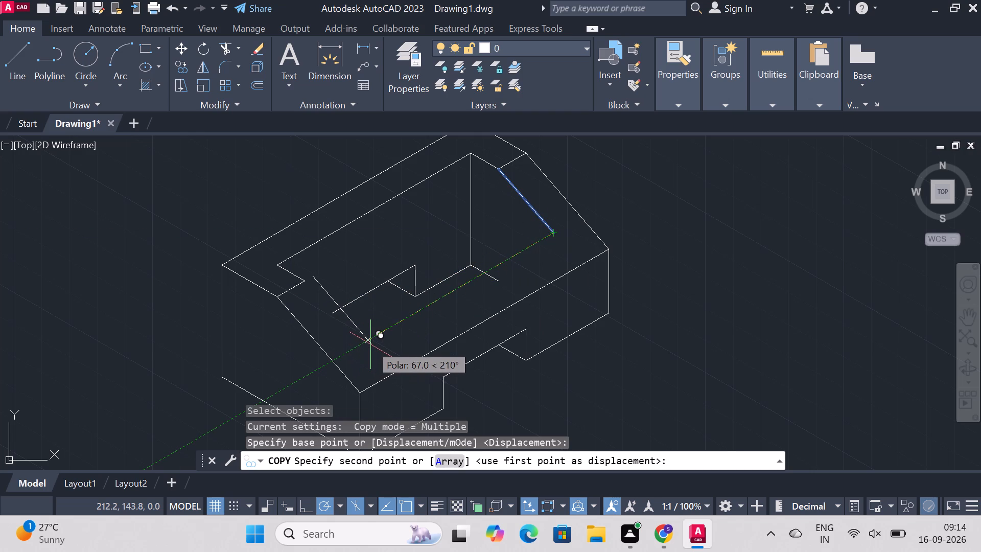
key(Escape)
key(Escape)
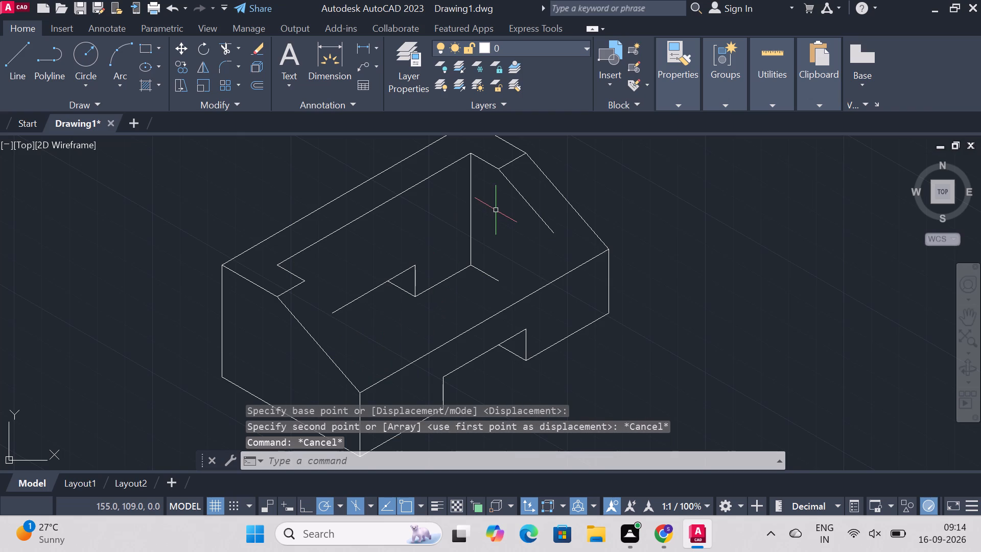
Copy the shortened inner sloped line from its upper endpoint to the recess's near front top corner.
text(copy)
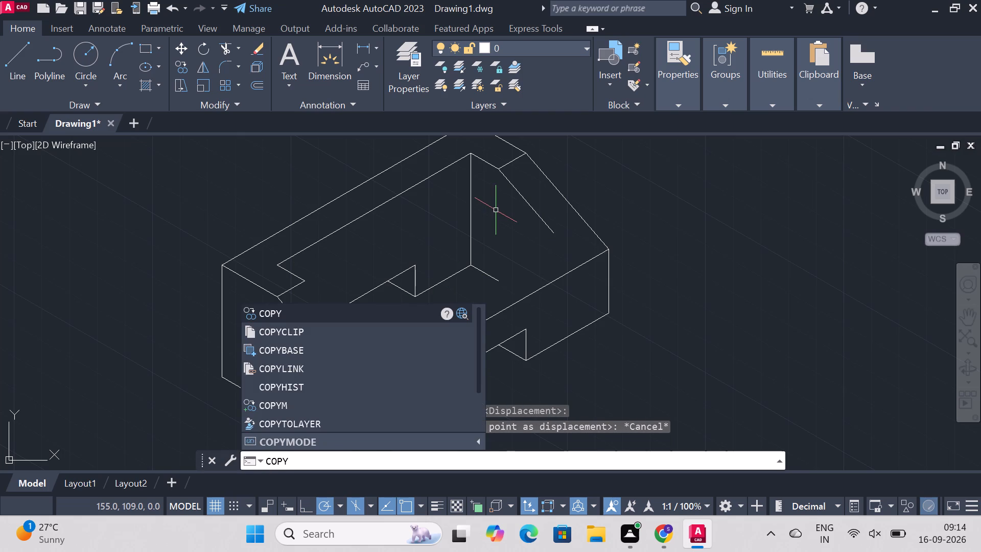
key(Return)
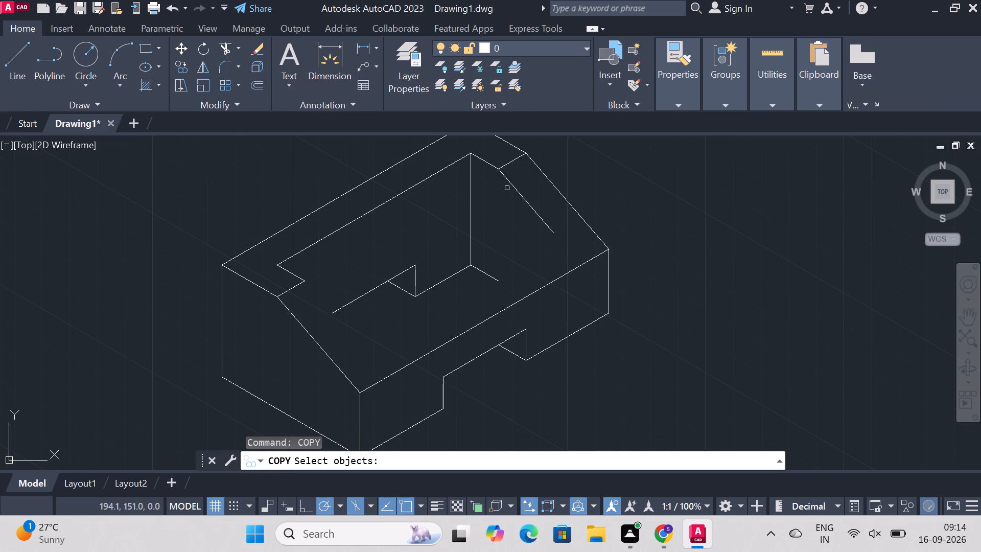
click(509, 184)
key(Return)
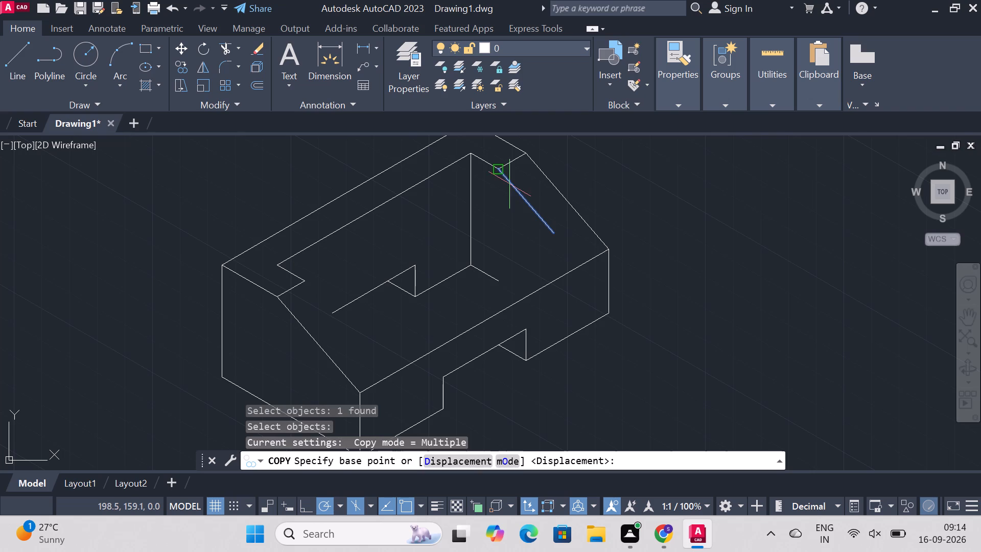
click(501, 167)
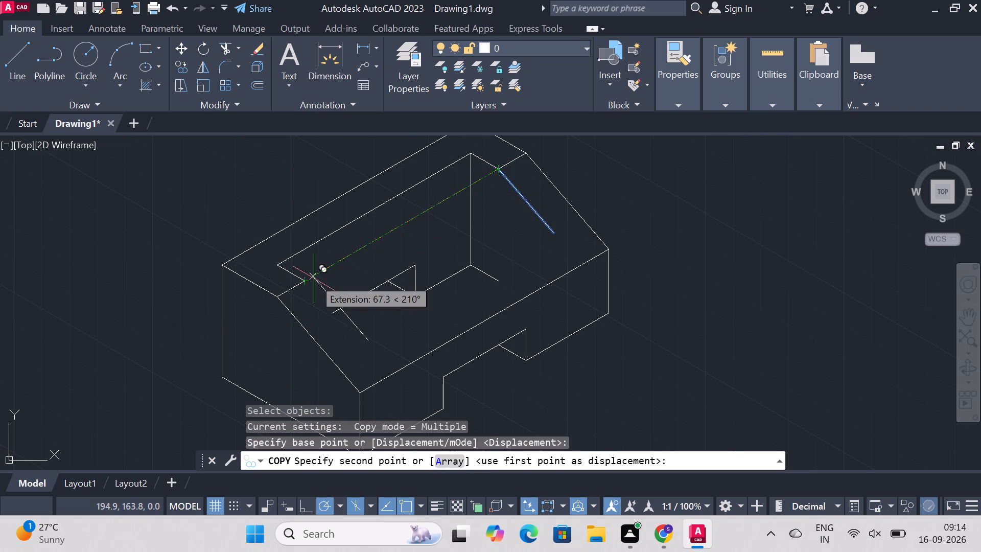
click(307, 280)
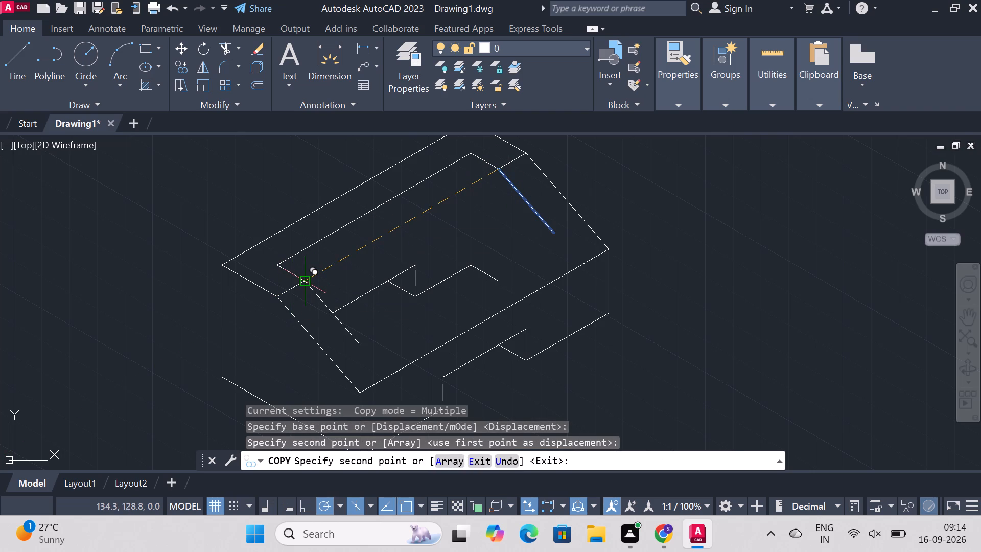
key(Escape)
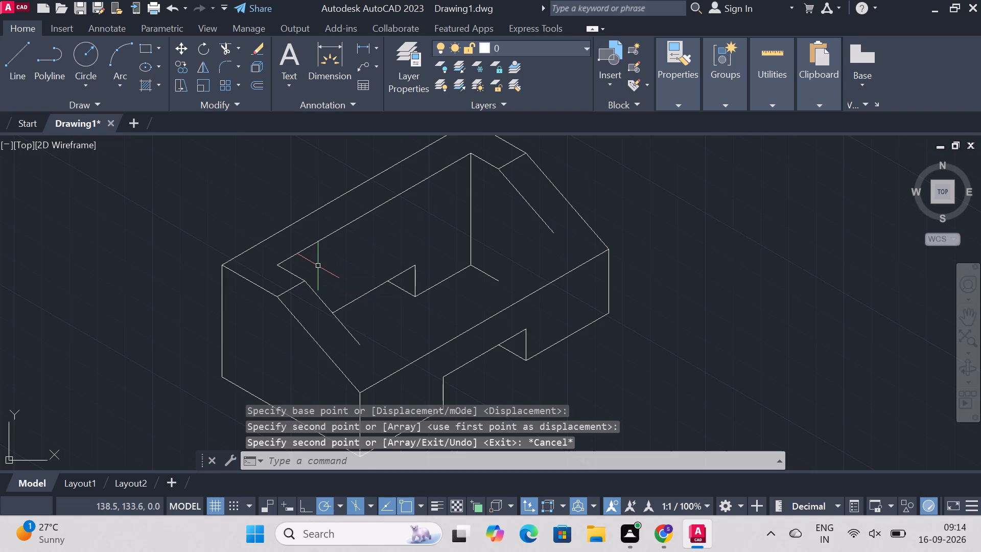
Draw a line joining the lower endpoints of the two inner sloped edges to close the recess opening.
key(l)
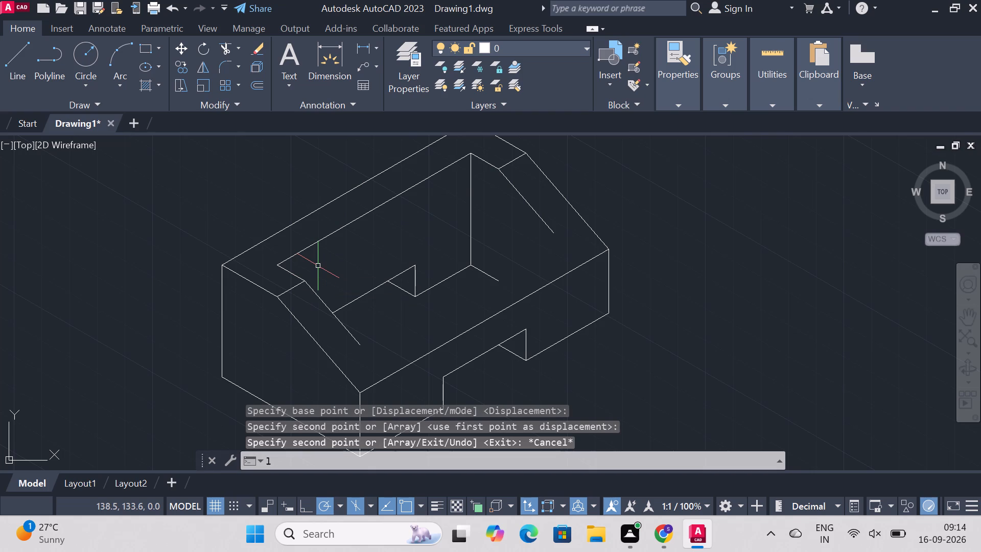
key(Return)
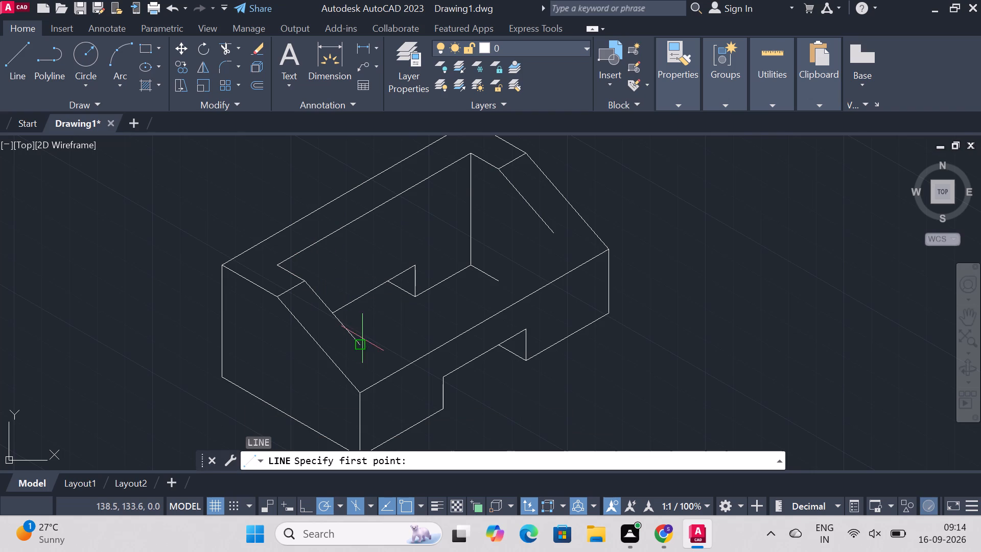
click(361, 345)
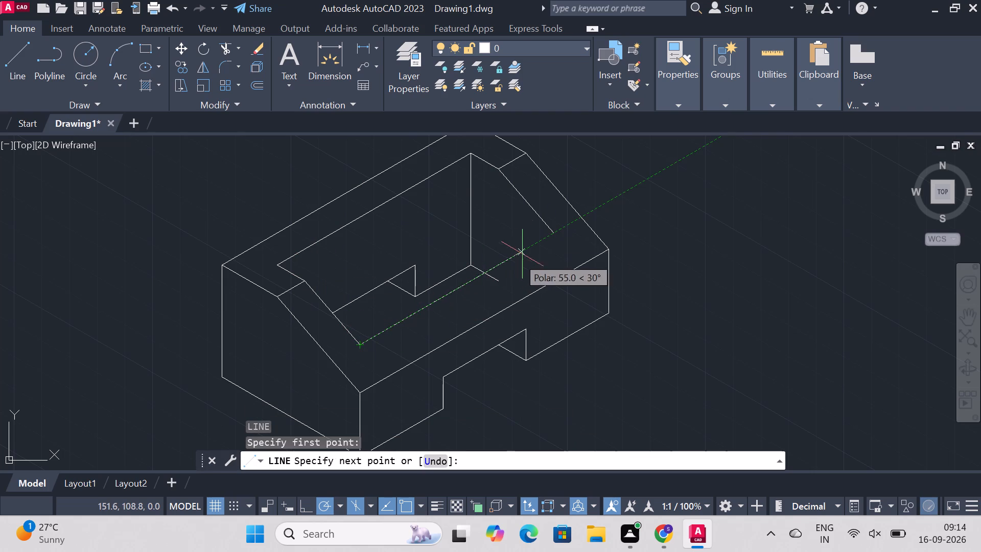
click(555, 235)
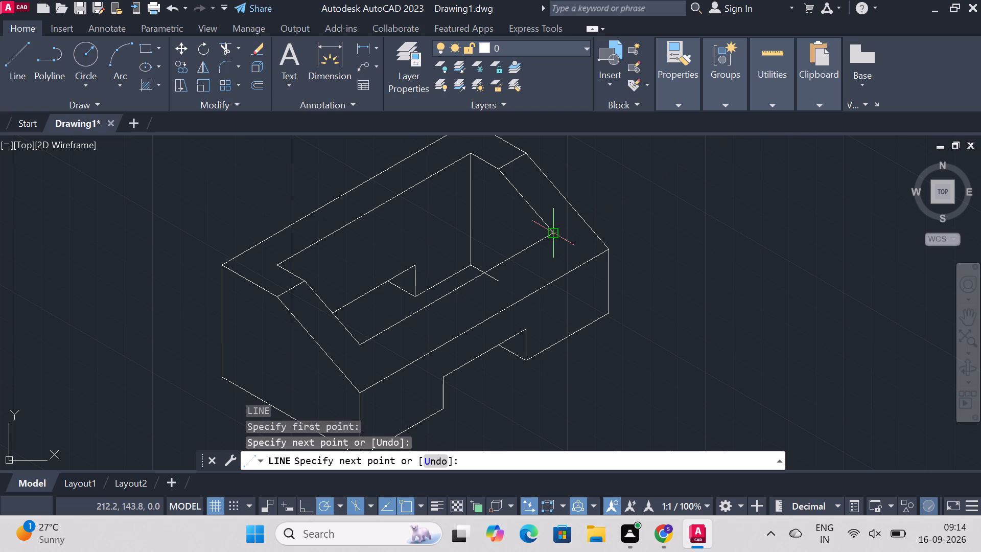
key(Escape)
Trim the short recess floor edge where it extends past the new lower opening edge.
text(trim)
key(Return)
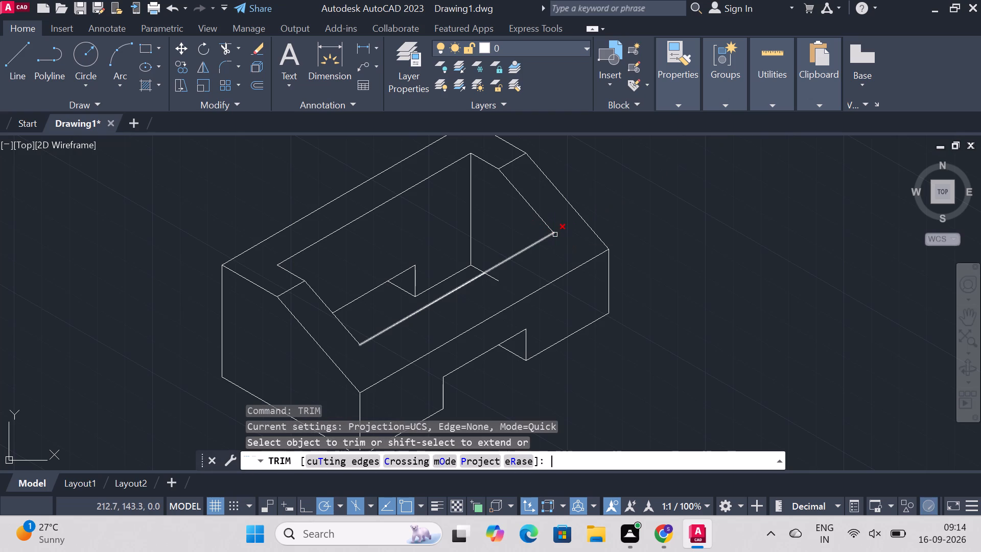
click(498, 281)
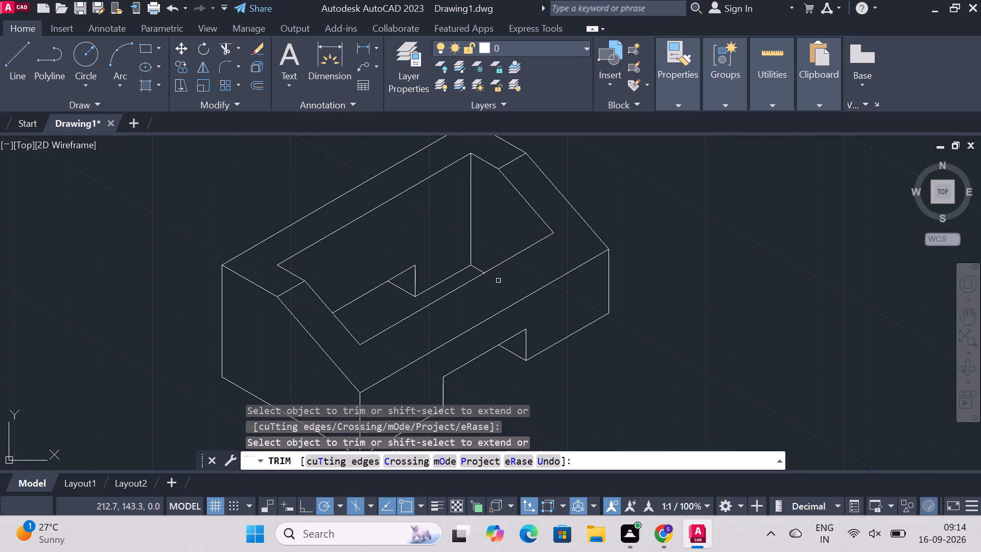
key(Escape)
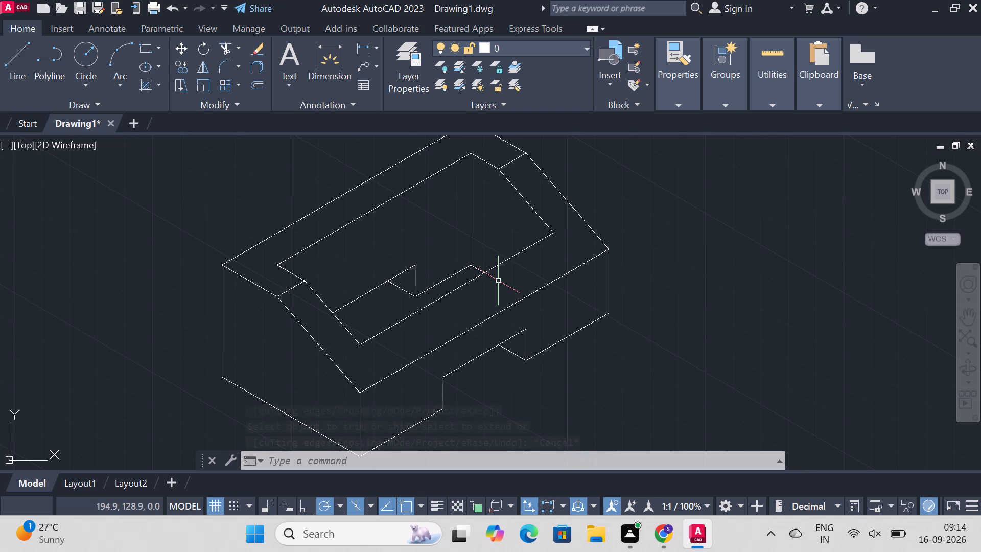
key(Escape)
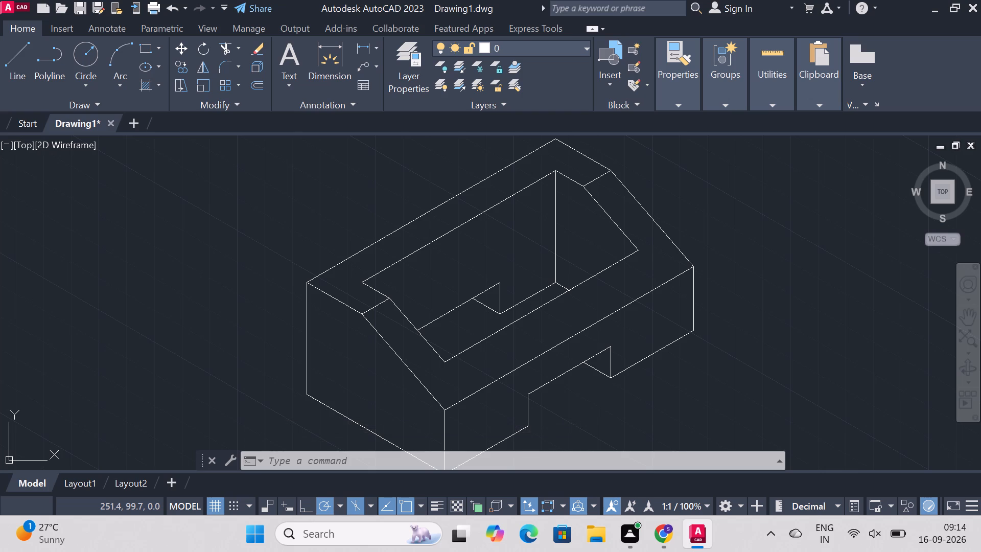
Draw a line 45 units along the top back edge from its near corner, and across the rim to the recess's back edge.
key(l)
key(Return)
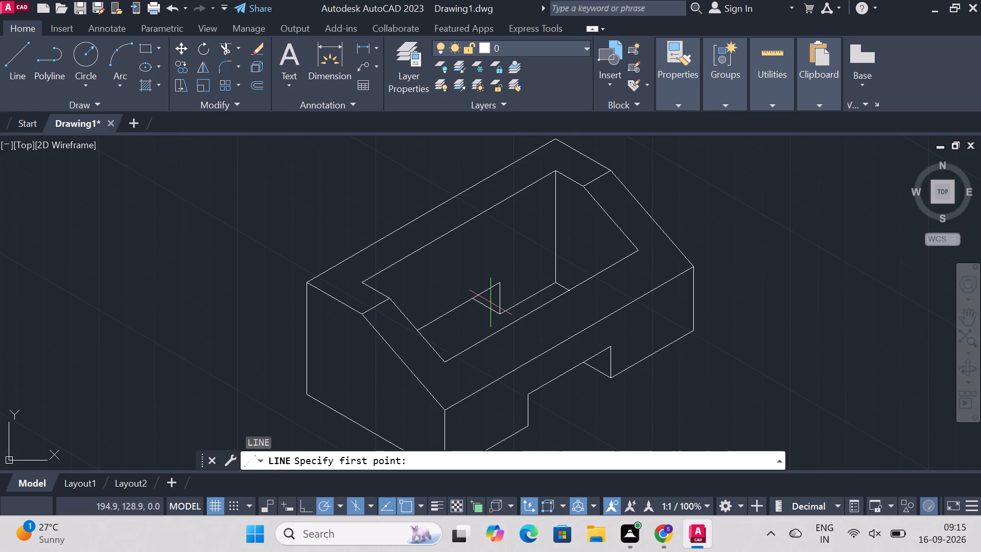
click(305, 283)
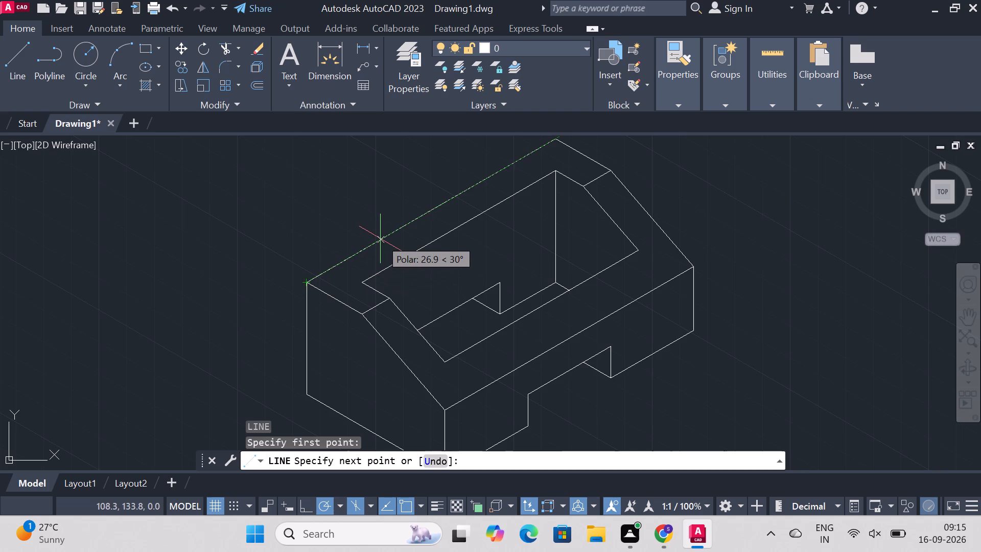
text(45)
key(Return)
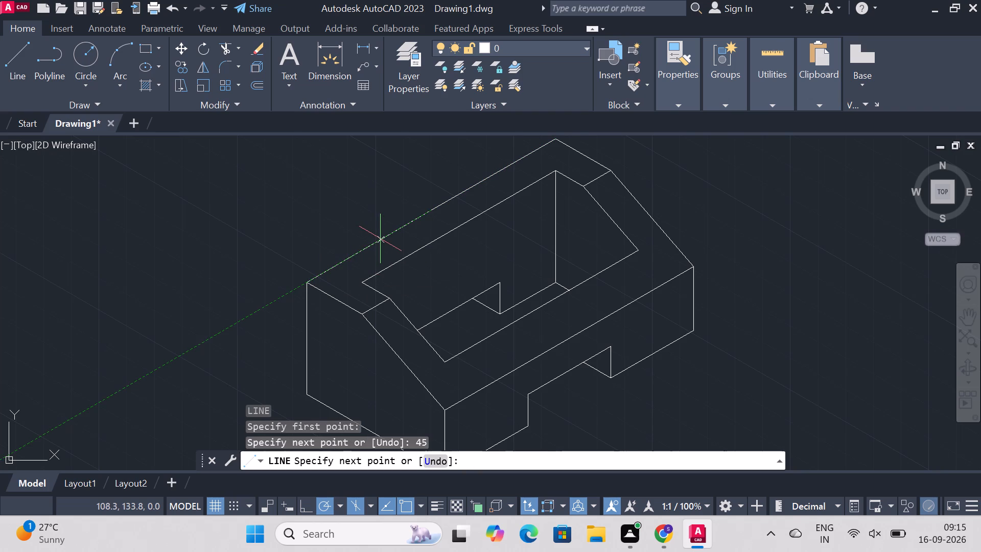
click(457, 226)
key(Escape)
Trim away the 45-unit construction line overlapping the top back edge.
text(trim)
key(Return)
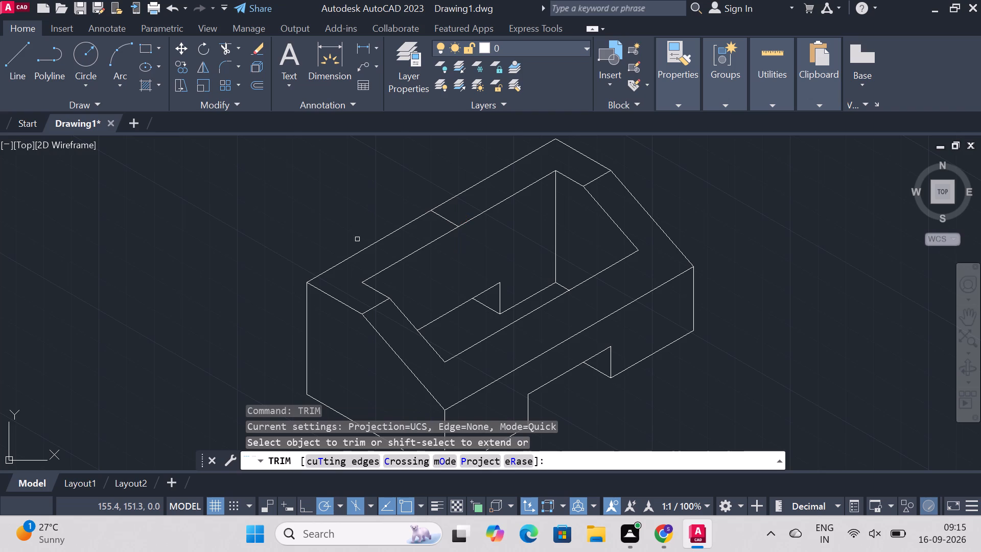
click(363, 250)
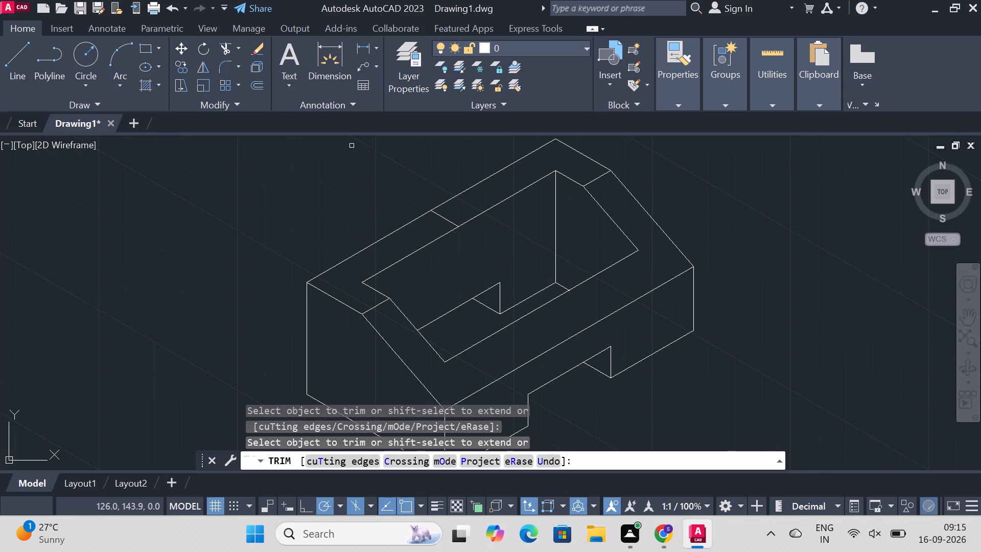
Draw a 20-diameter isocircle on the right isoplane, centred where the cross-rim line meets the recess's back edge.
key(Escape)
text(el)
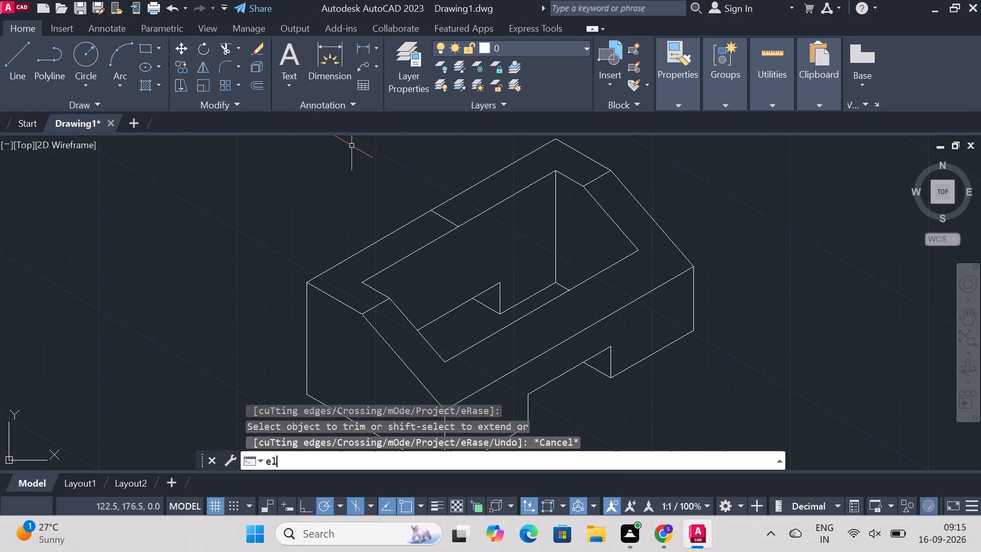
key(Return)
text(iso)
key(Return)
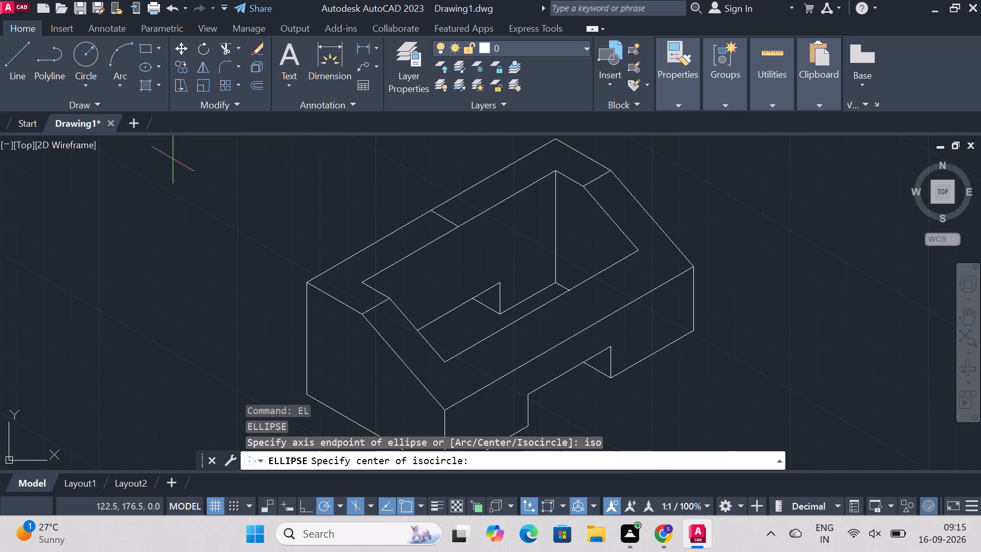
click(454, 231)
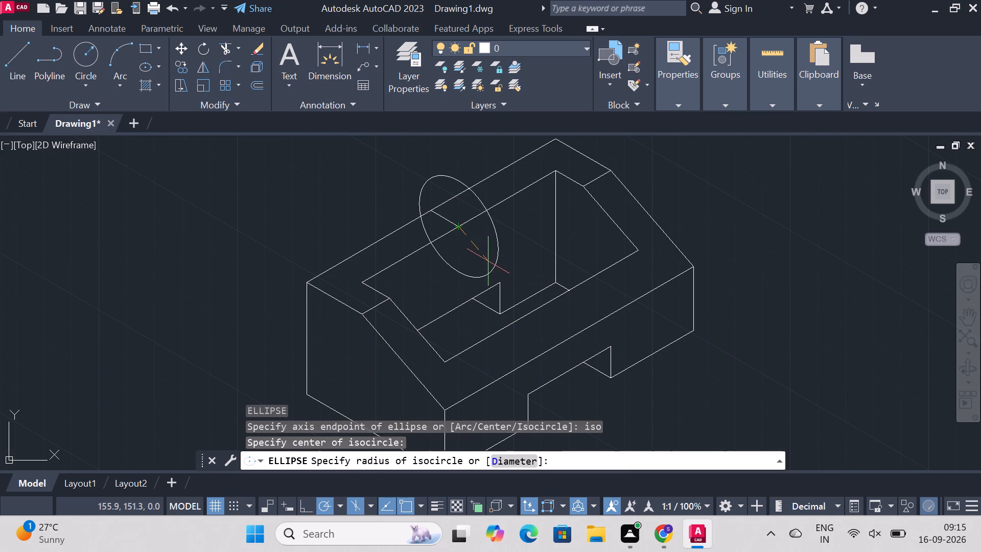
key(F5)
key(F5)
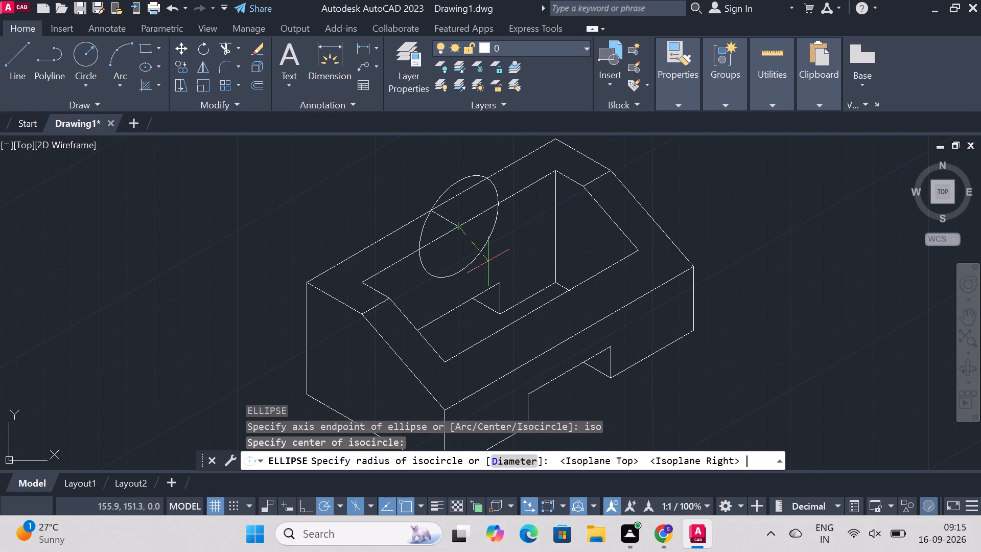
key(d)
key(Return)
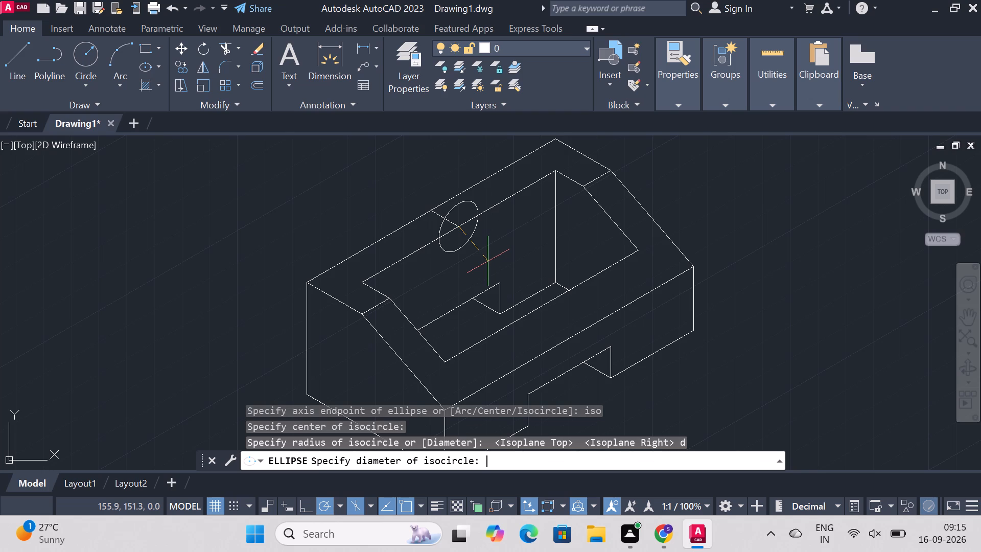
text(20)
key(Return)
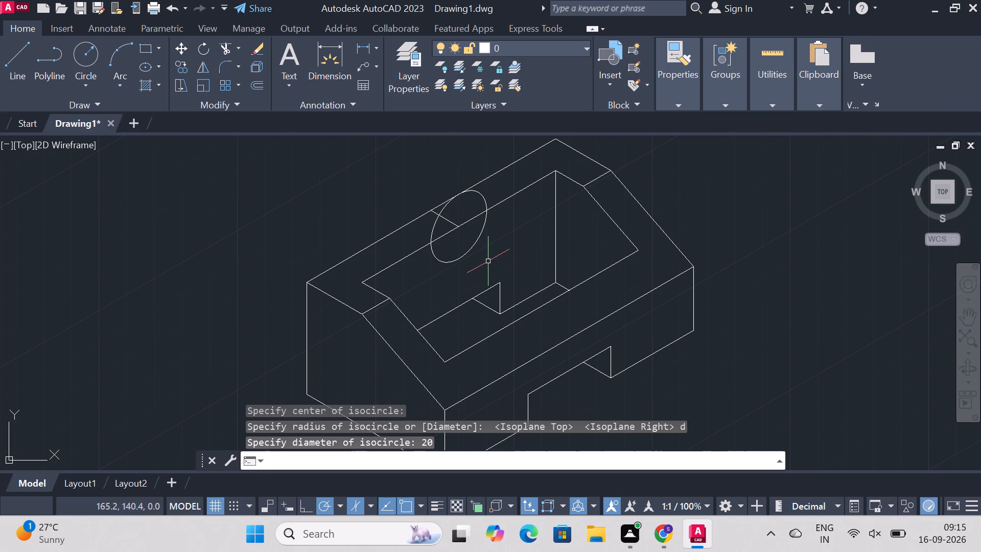
key(Escape)
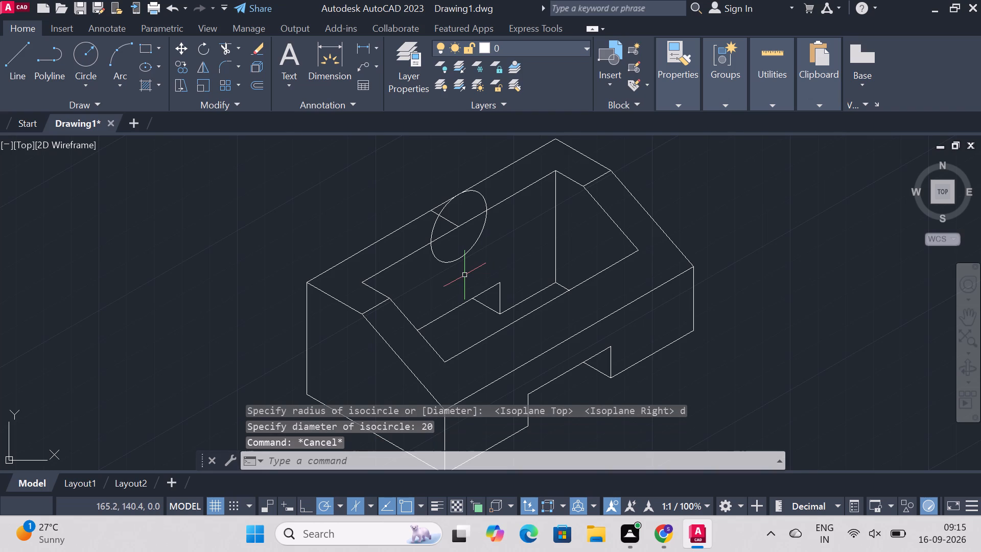
Draw a concentric isocircle of radius 20 around the small circle on the recess's back edge.
text(el)
key(Return)
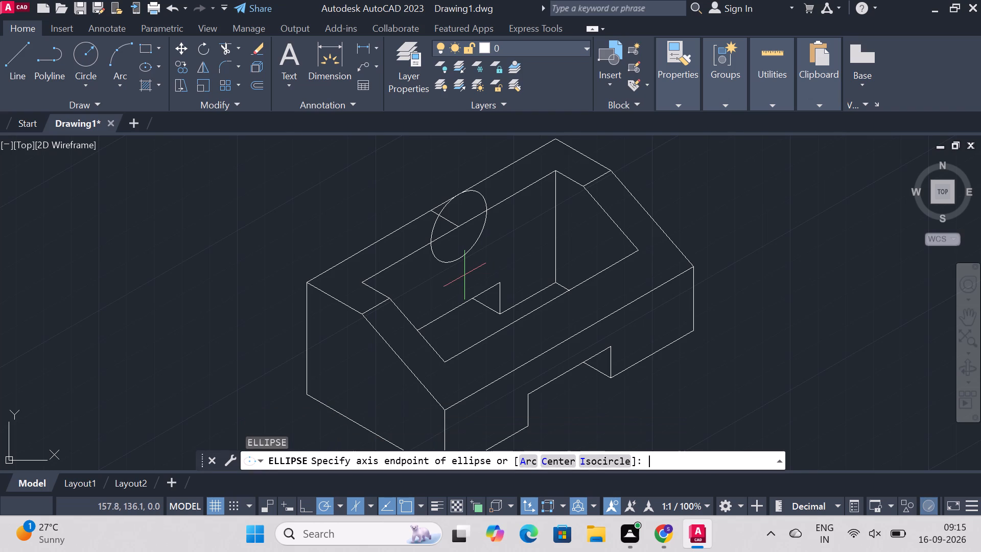
text(iso)
key(Return)
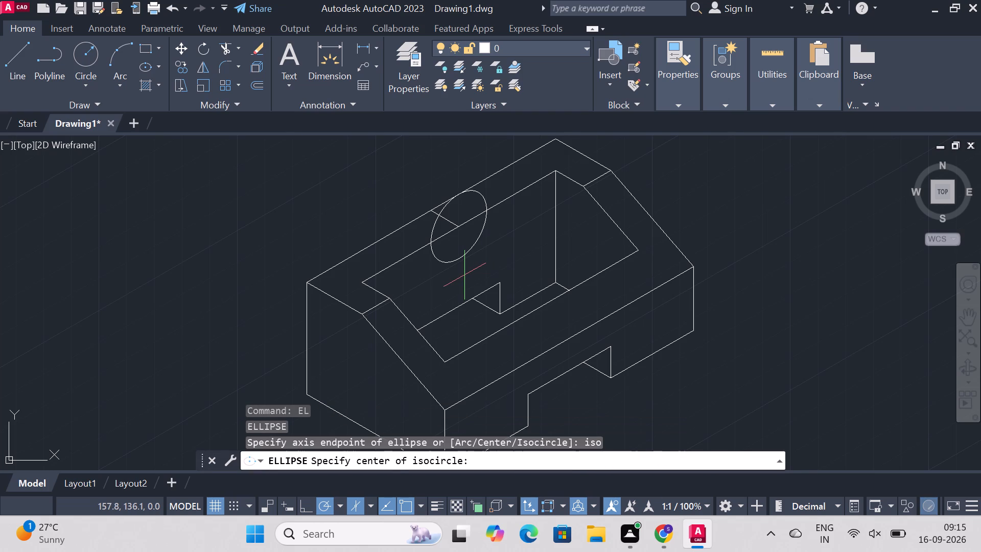
click(460, 230)
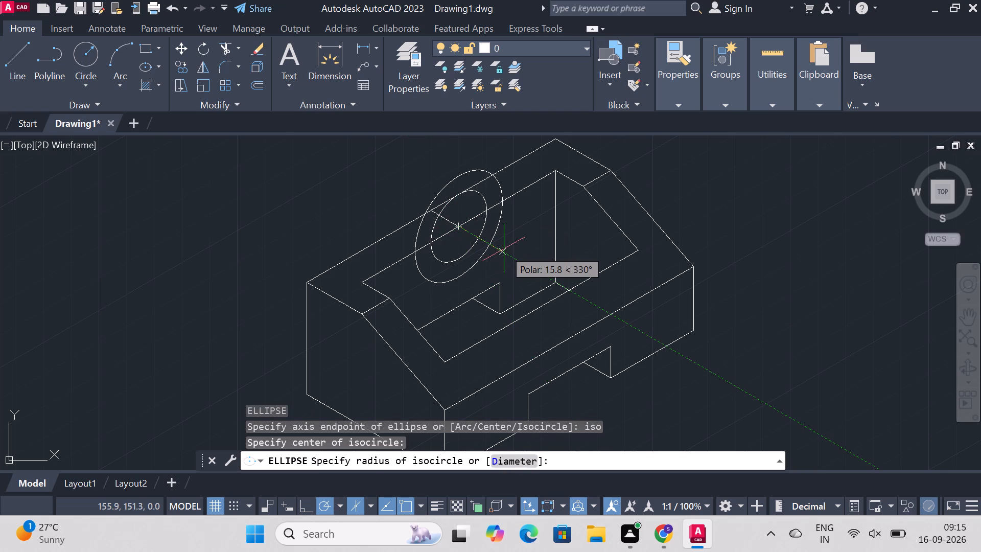
key(r)
key(Return)
text(20)
key(Return)
key(Escape)
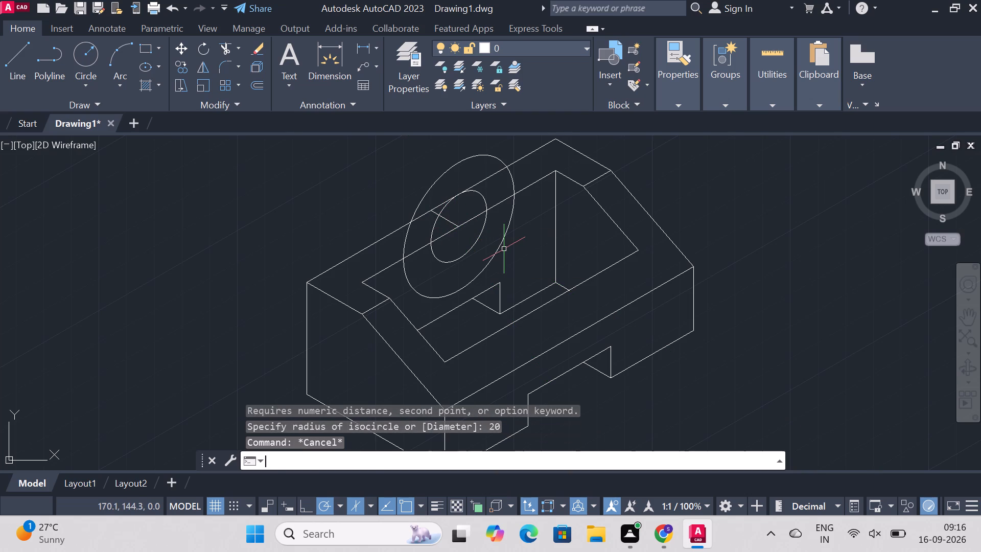
Trim the recess's back edge between the two circles and within the small circle's far half, and remove the cross-rim line.
text(trim)
key(Return)
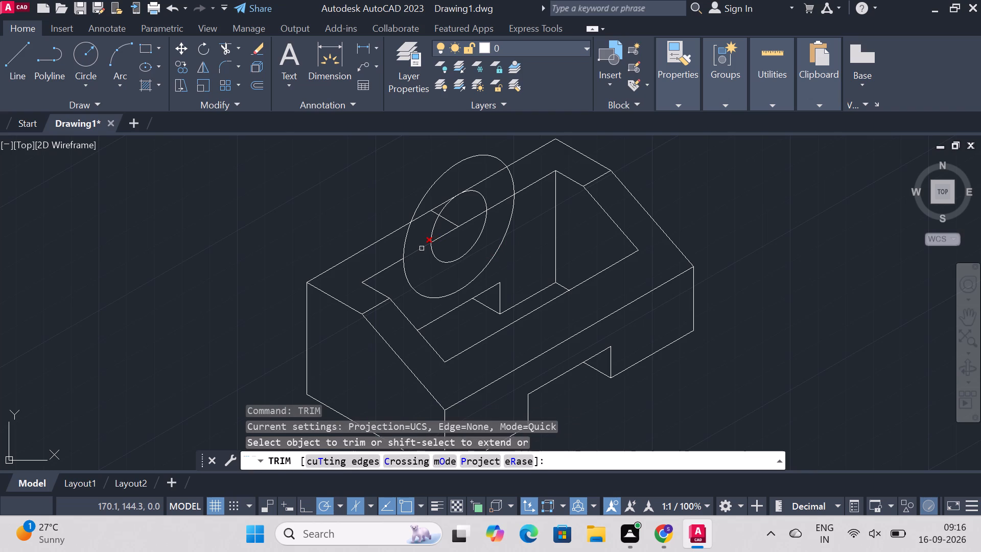
click(422, 248)
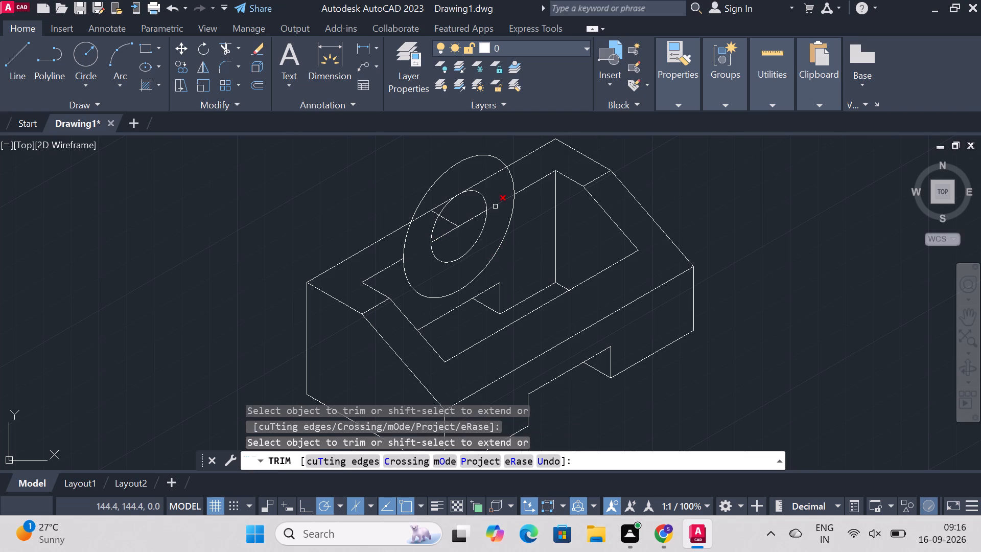
click(495, 205)
click(478, 218)
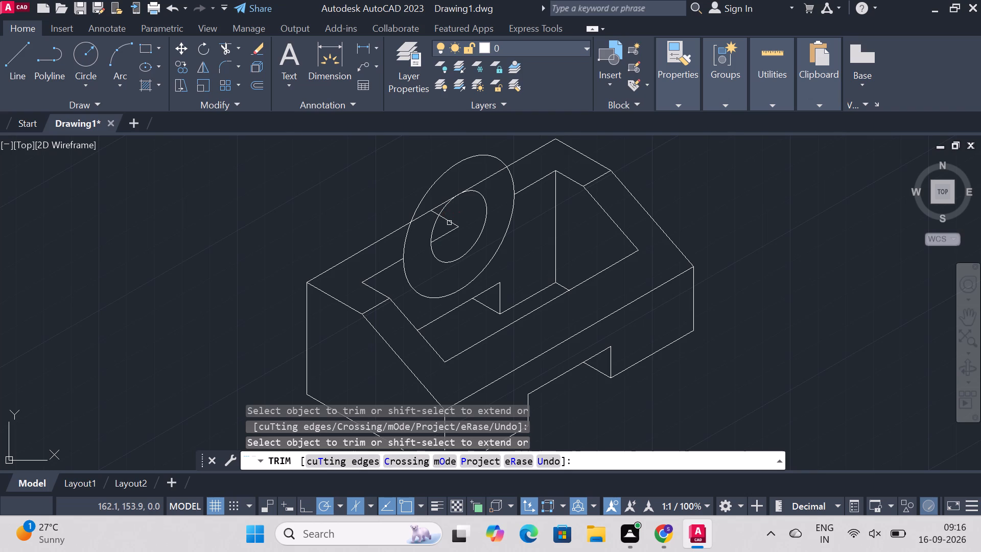
click(450, 222)
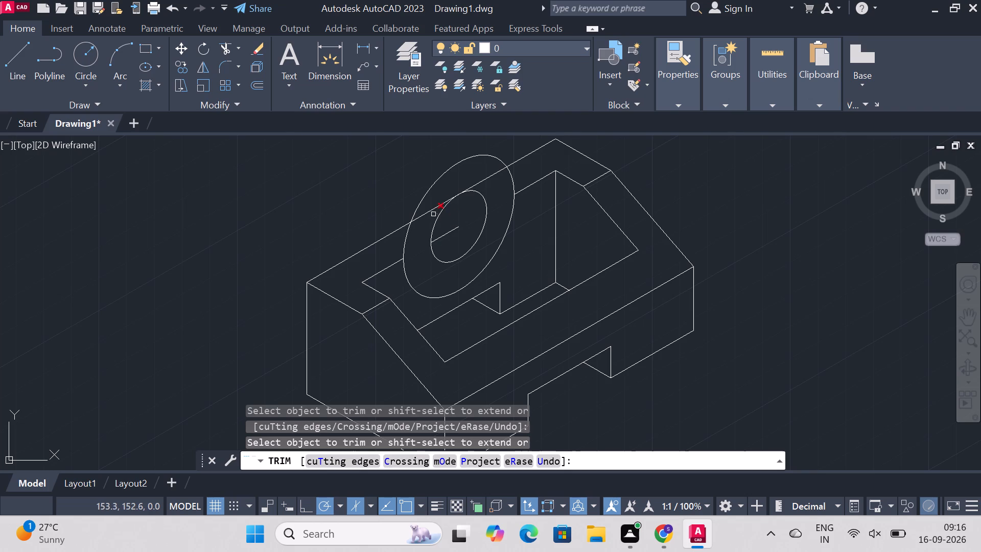
click(433, 215)
key(Escape)
Draw a line from the circles' centre along the recess's back edge direction to the small circle's far side.
key(l)
key(Return)
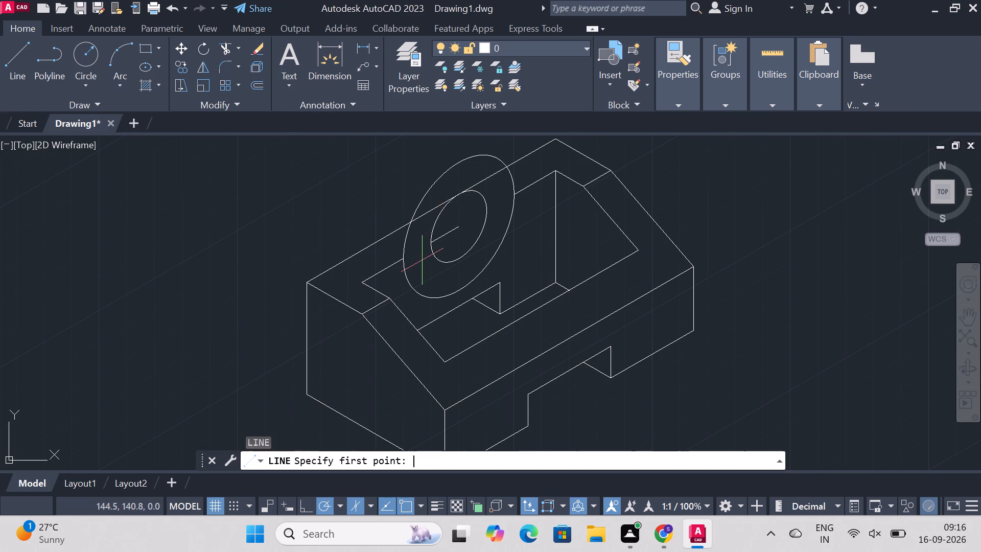
click(461, 227)
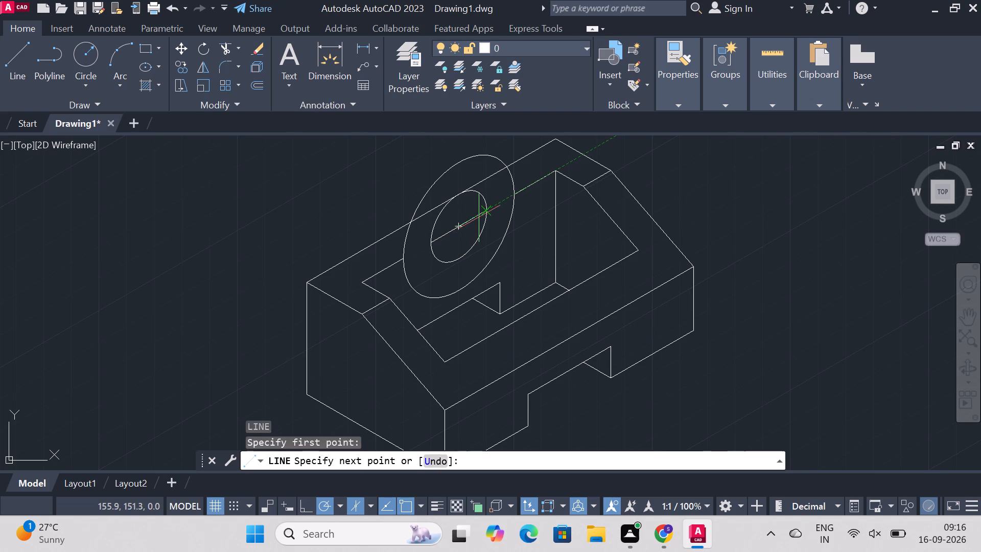
click(479, 217)
key(Escape)
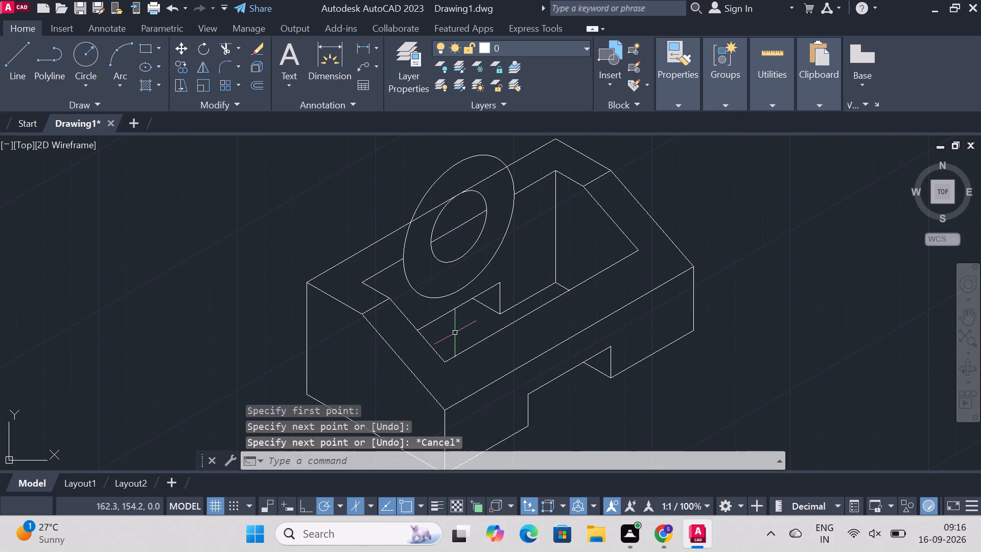
Trim the lower half of the large isocircle below the recess's back edge.
text(trim)
key(Return)
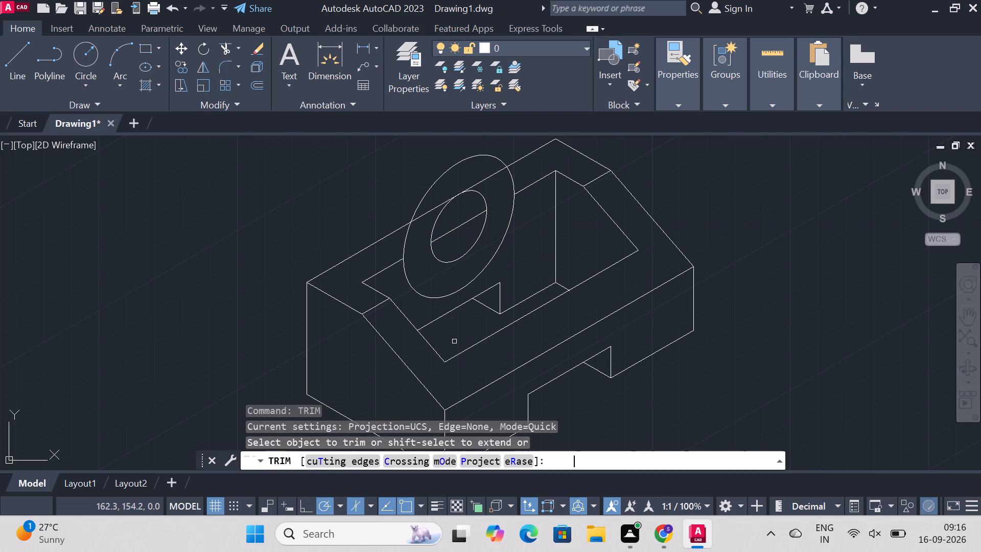
click(428, 298)
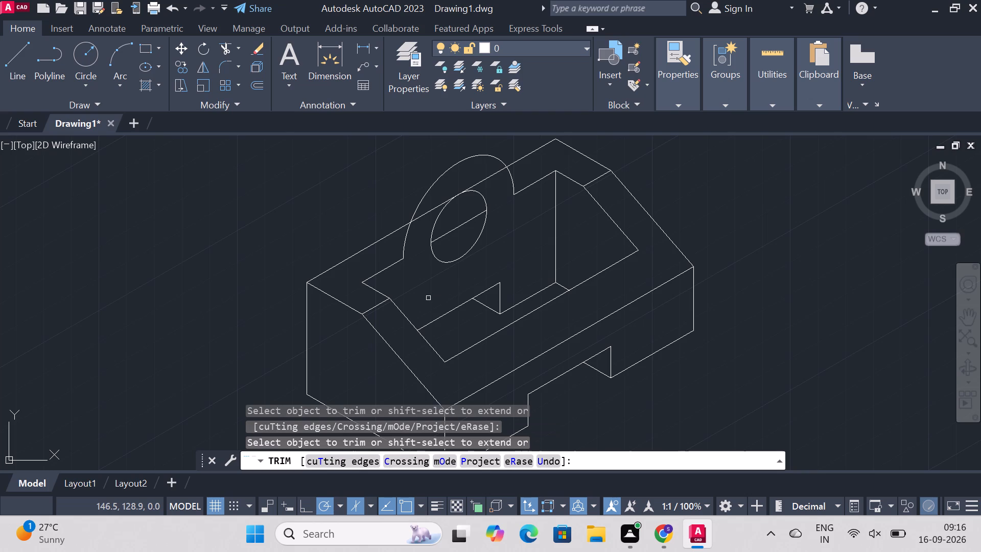
key(Escape)
Draw a line from the large arc's near end across the rim to the top back edge.
key(l)
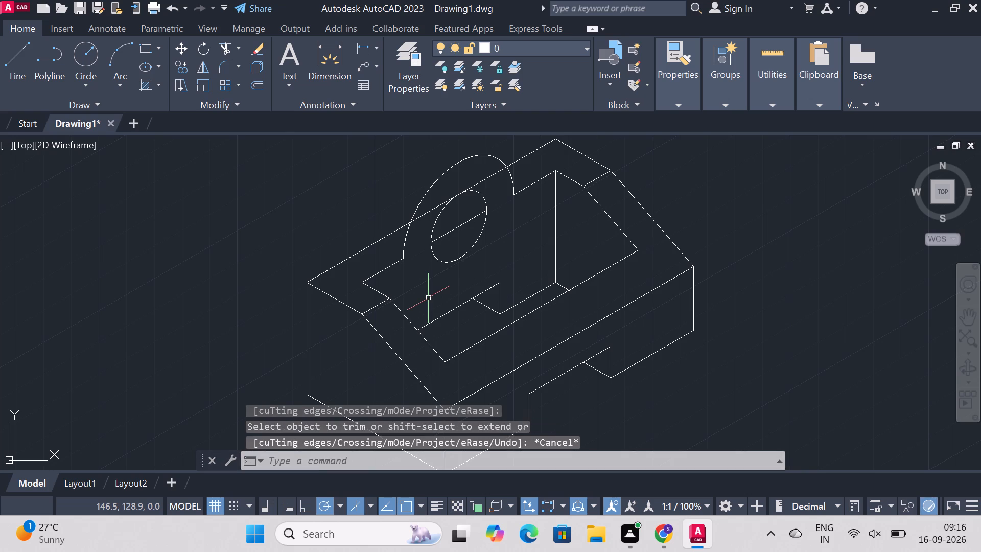
key(Return)
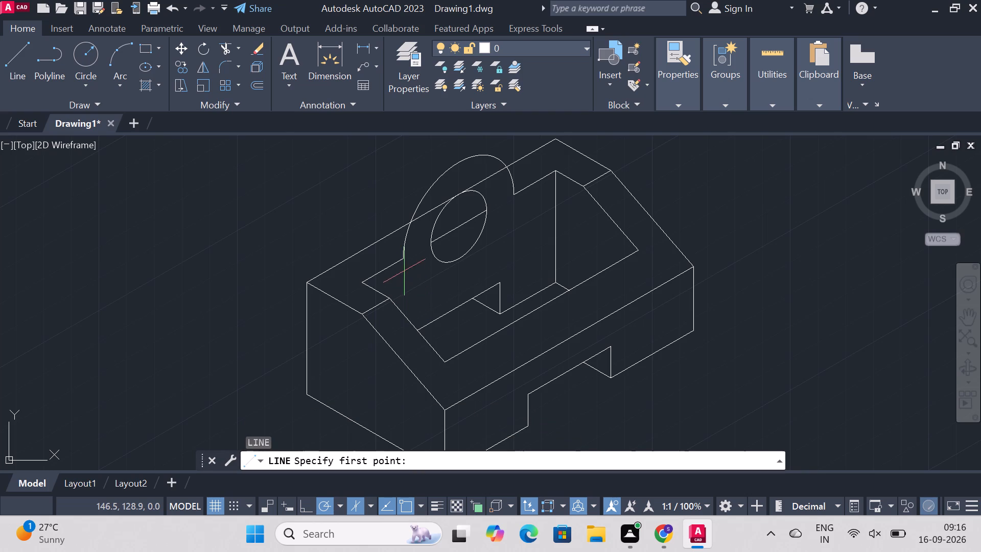
click(404, 259)
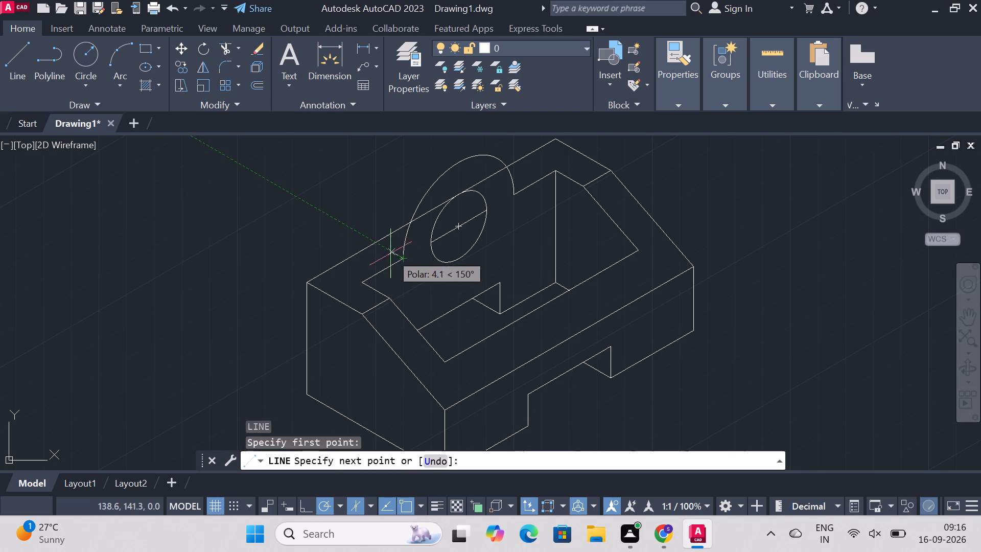
click(375, 246)
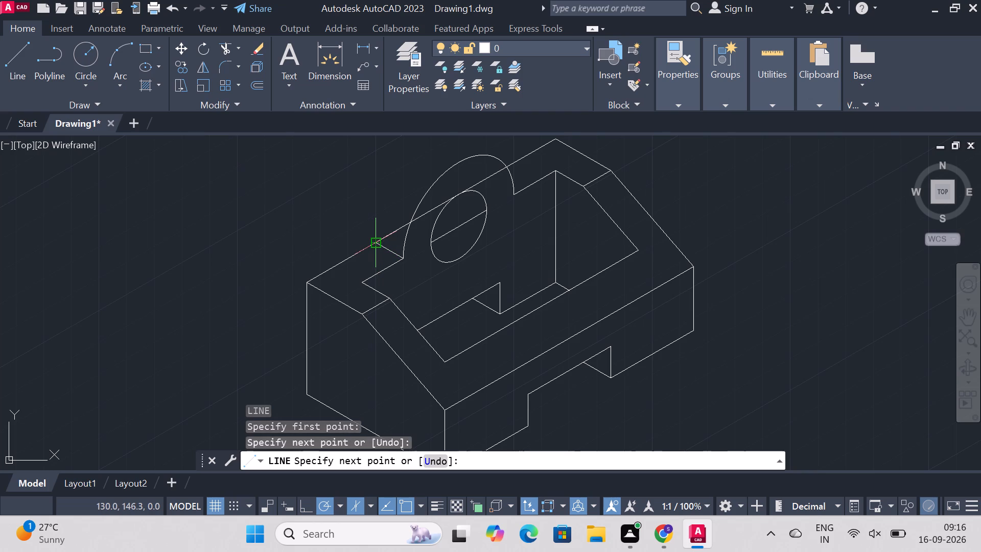
key(Escape)
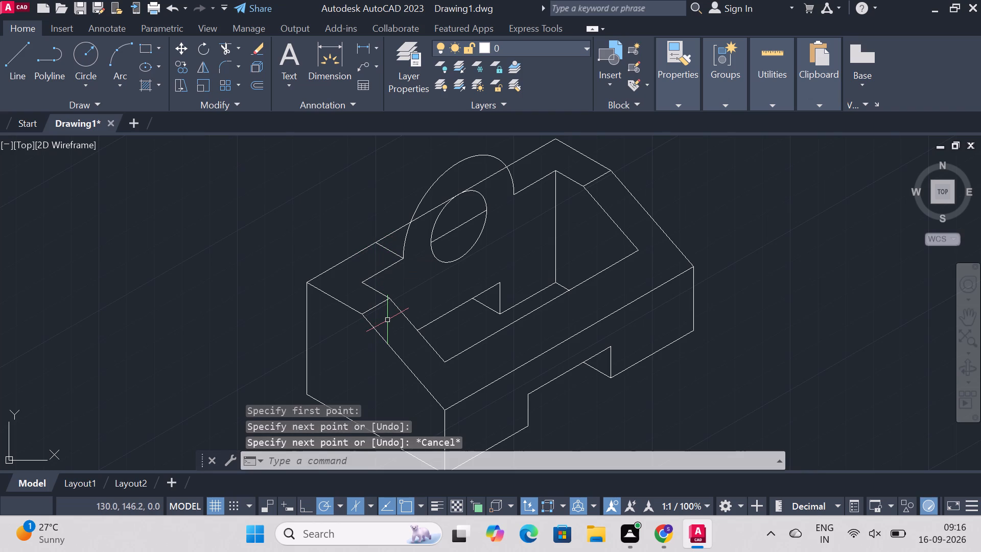
Copy the large arc 10 units across the rim from its near end toward the top back edge.
text(cop)
key(y)
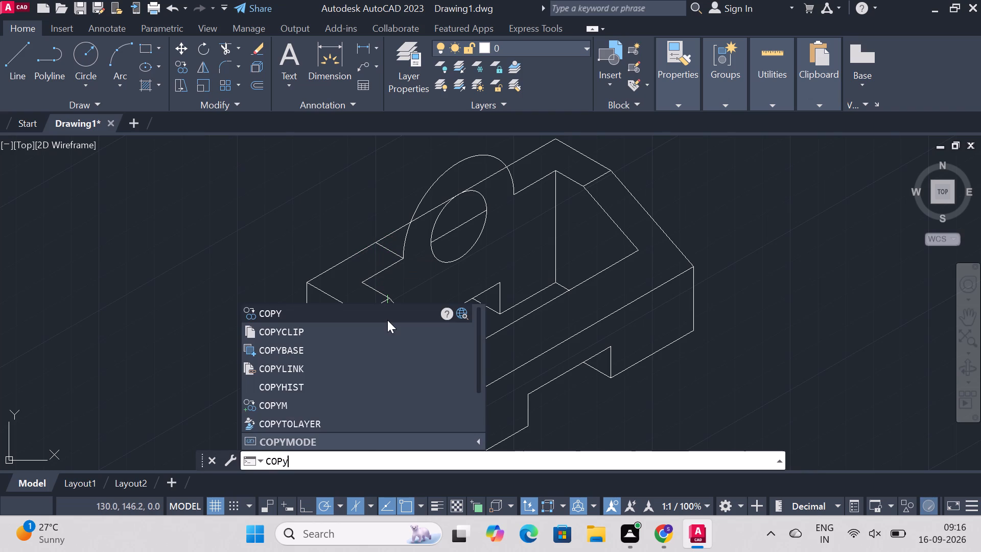
key(Return)
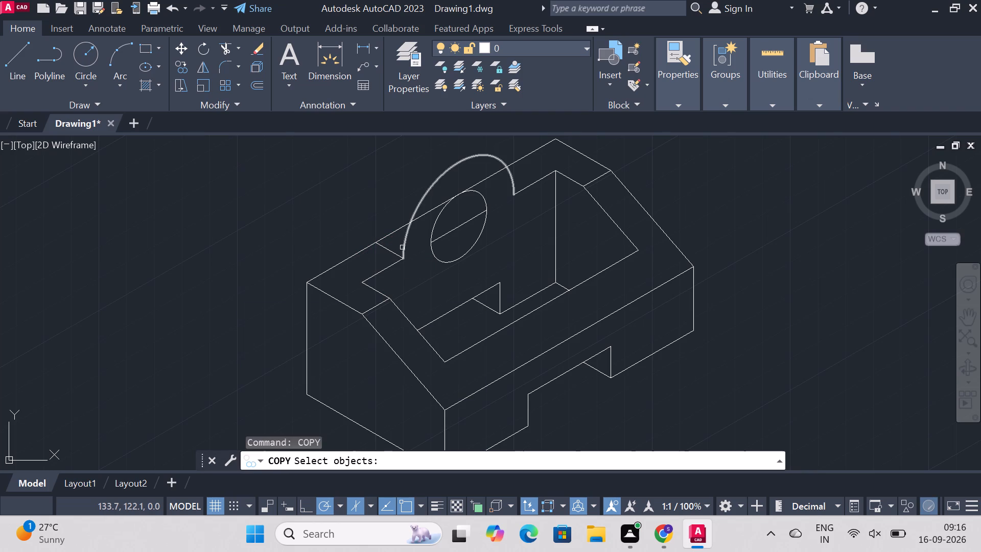
click(403, 248)
key(Return)
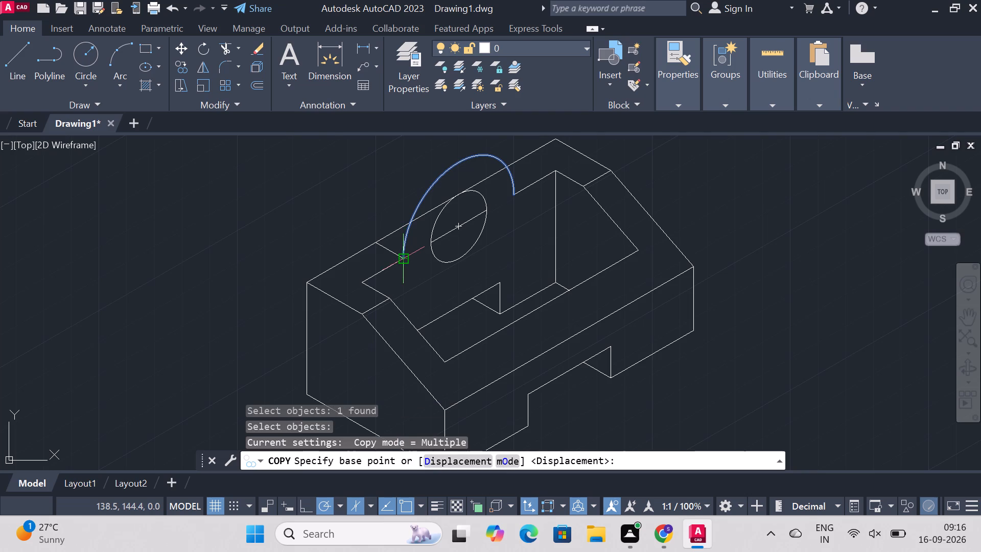
click(399, 262)
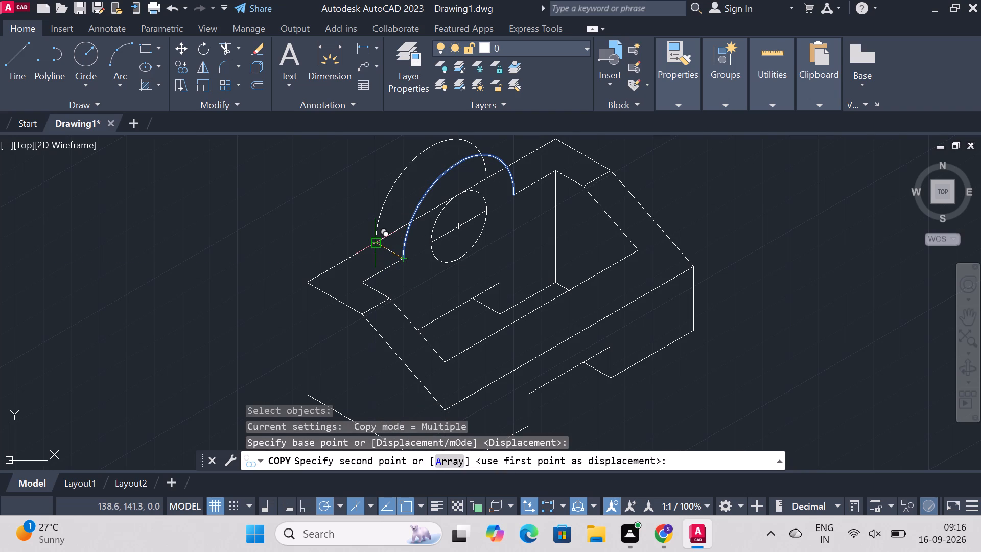
text(10)
key(Return)
key(Escape)
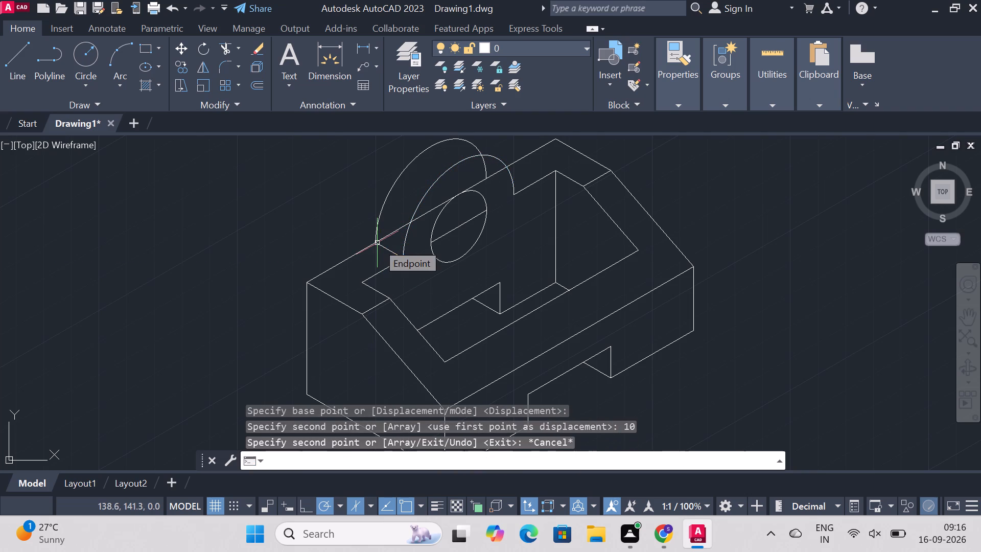
Trim away the top back edge segments between the two ends of the copied rear arc.
text(trim)
key(Return)
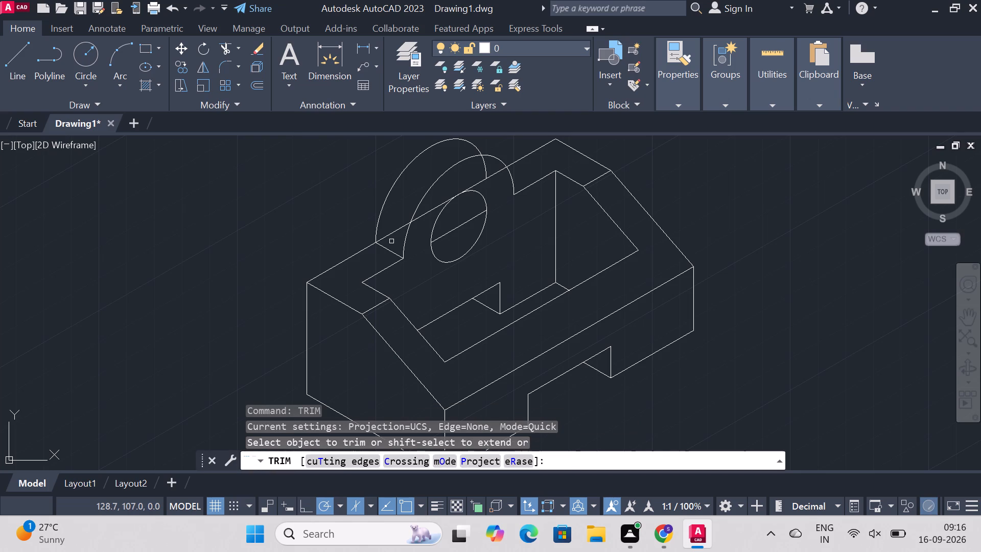
click(390, 232)
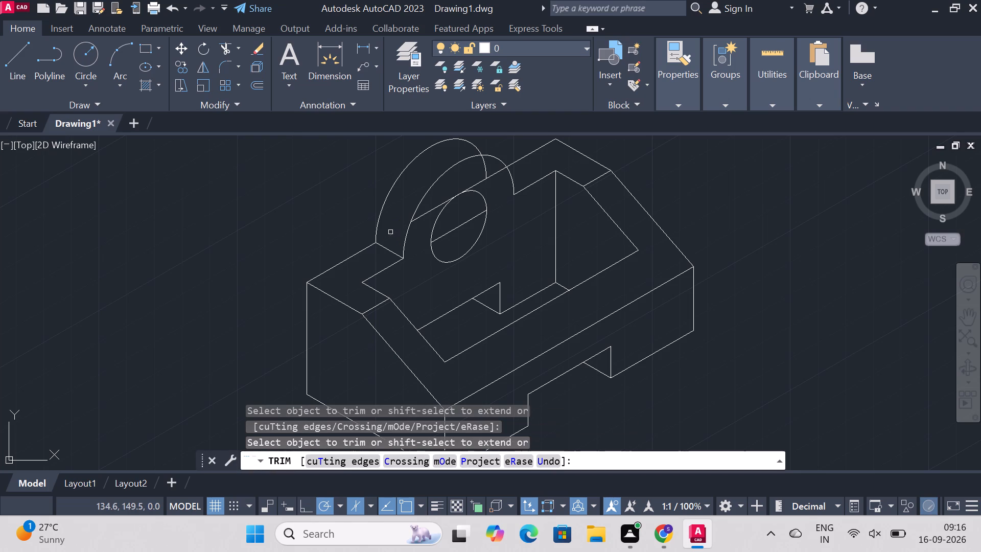
click(424, 217)
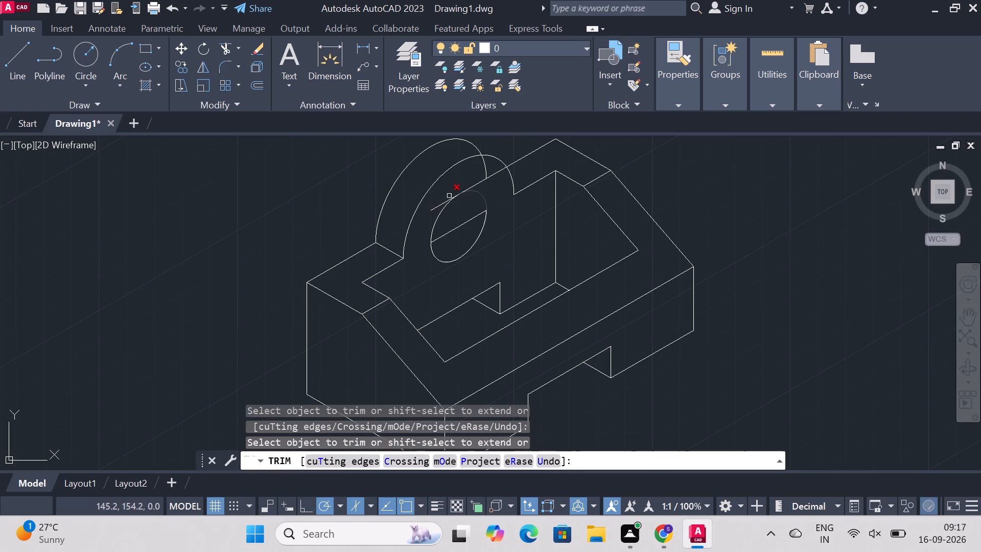
click(440, 205)
click(480, 187)
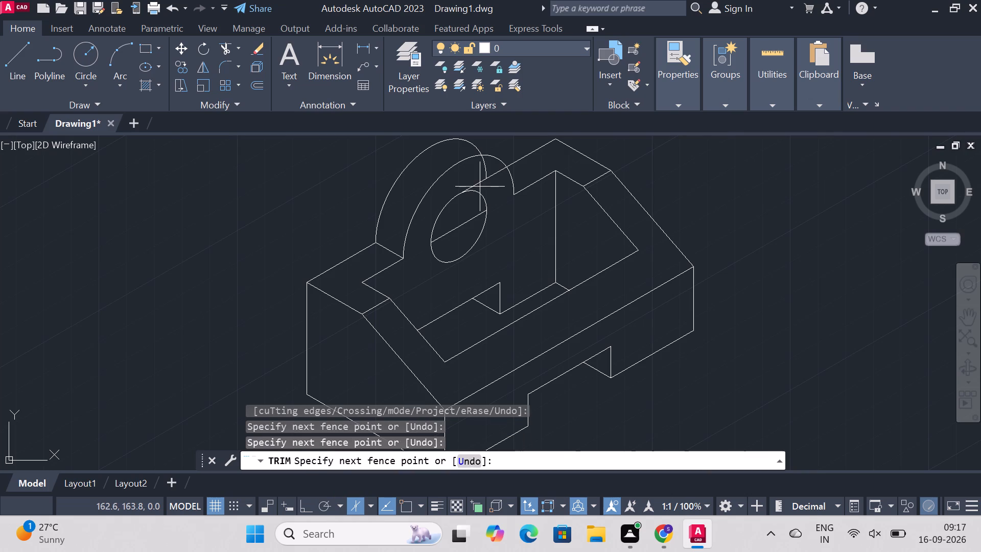
click(473, 182)
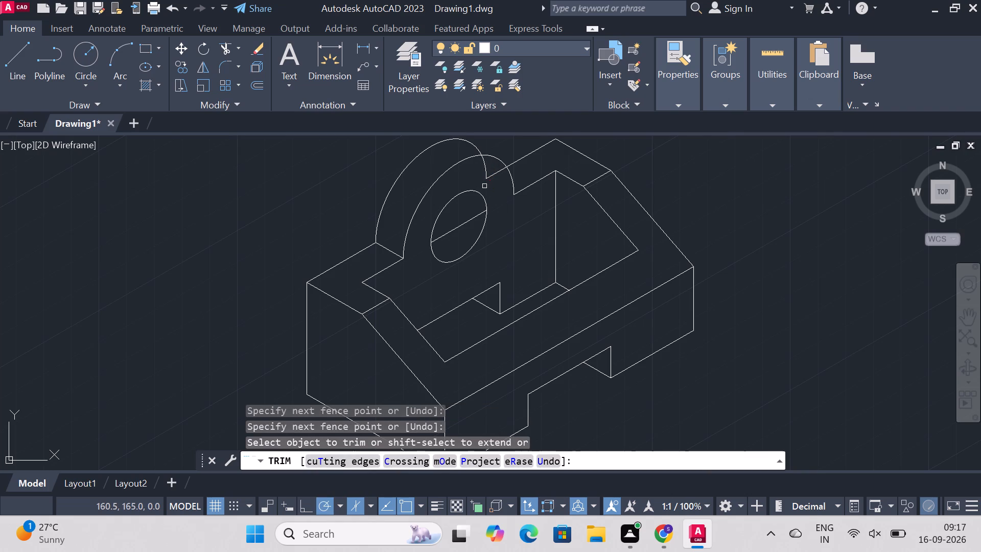
Trim away the rear arc's end and the leftover top back edge stub that lie behind the front arc.
click(484, 168)
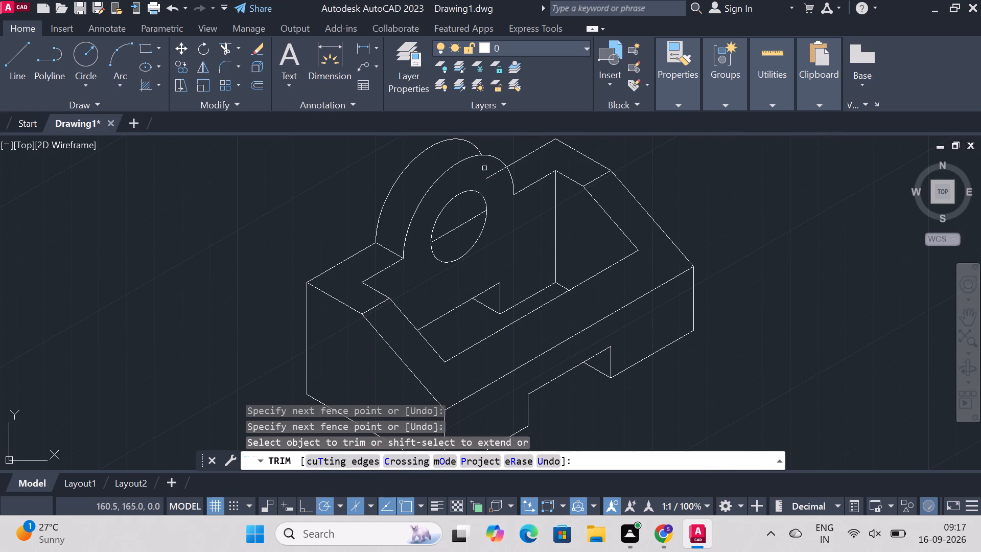
click(494, 175)
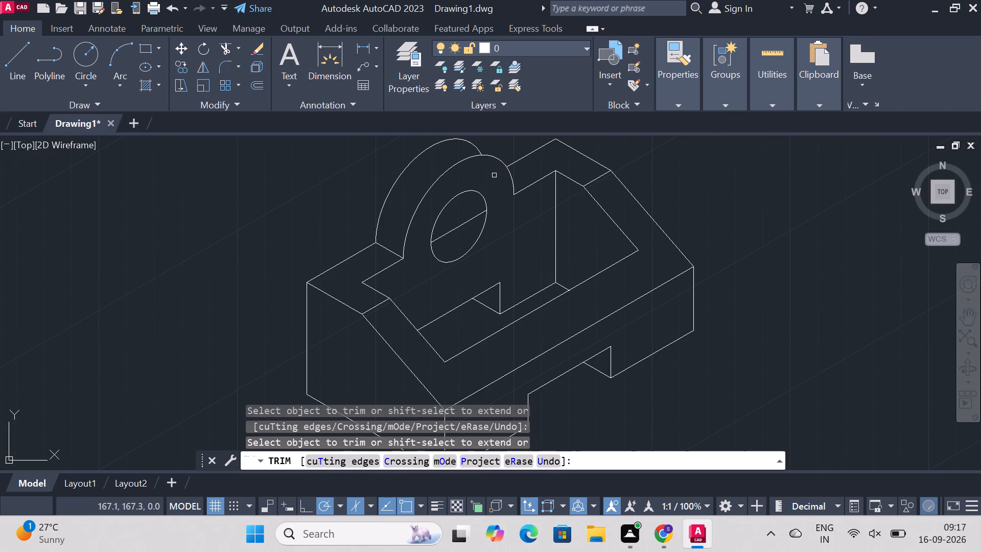
key(Escape)
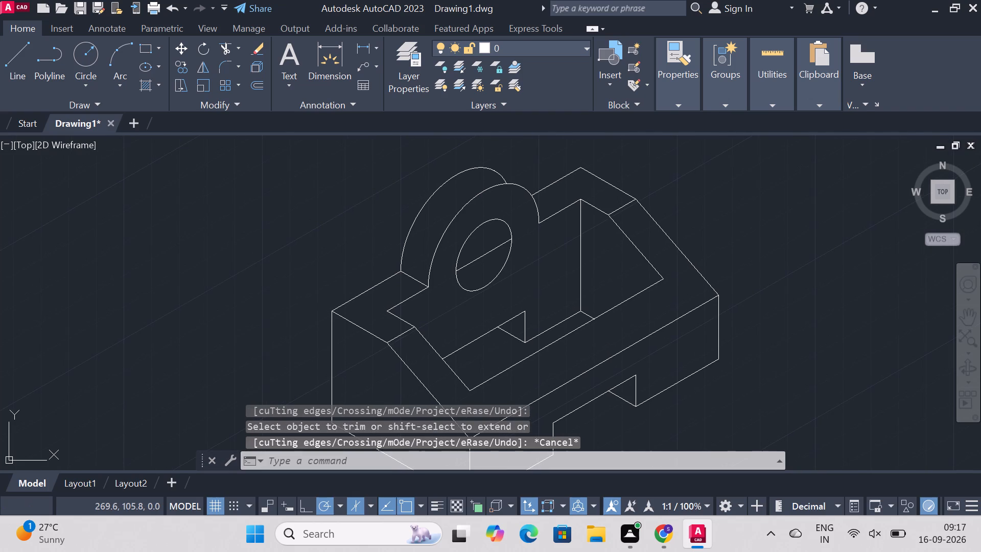
Draw a 60° line from the hole's centre to the front arc, continued across the lug's rim to the rear arc.
key(l)
key(Return)
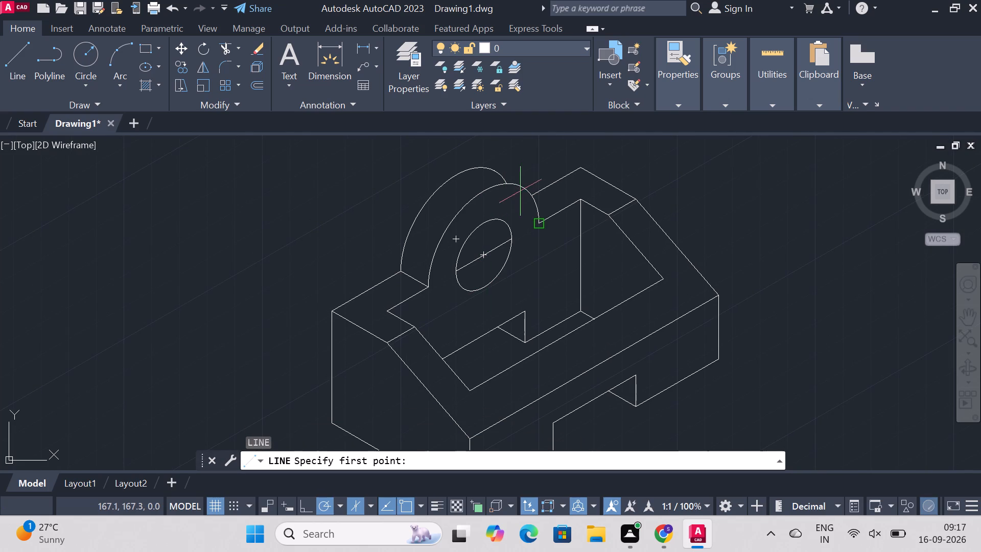
click(484, 251)
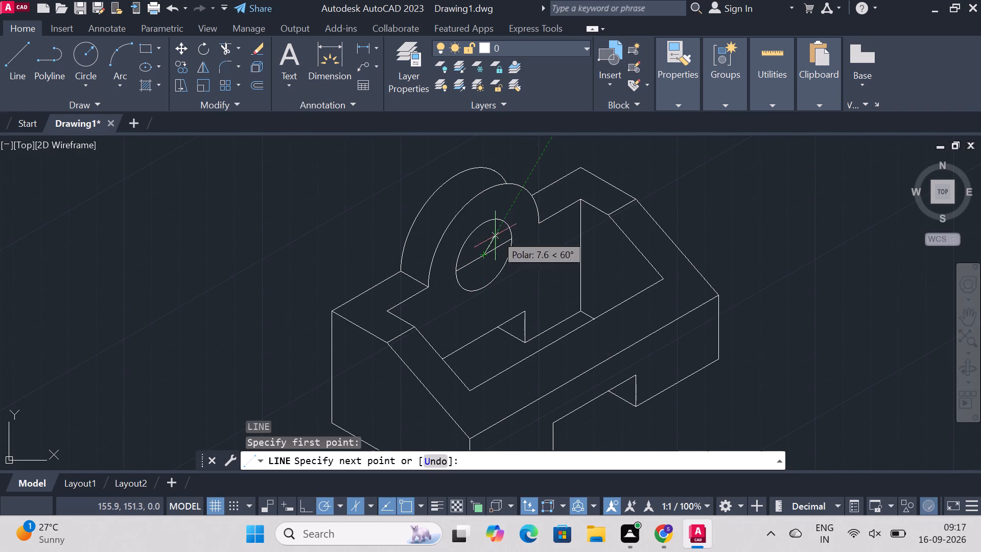
click(523, 188)
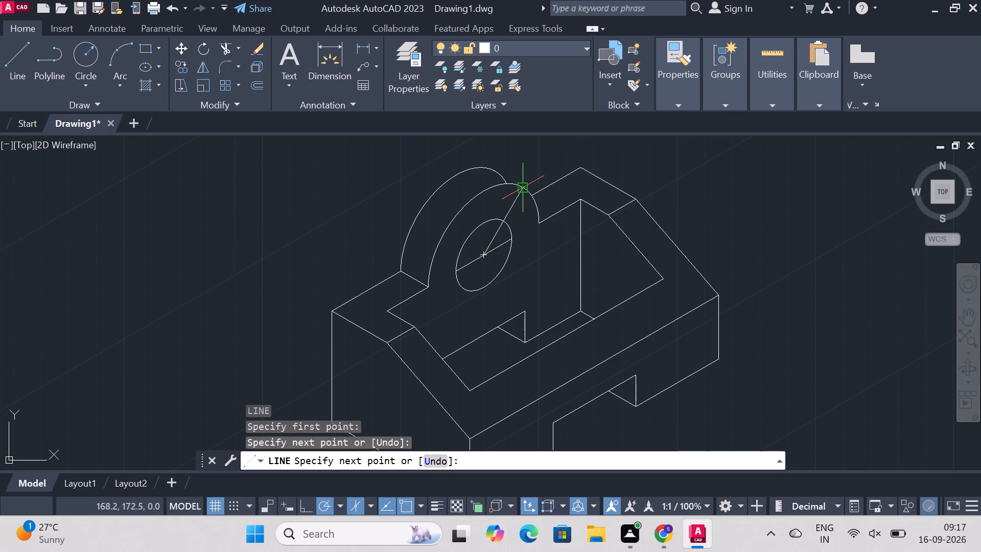
click(499, 175)
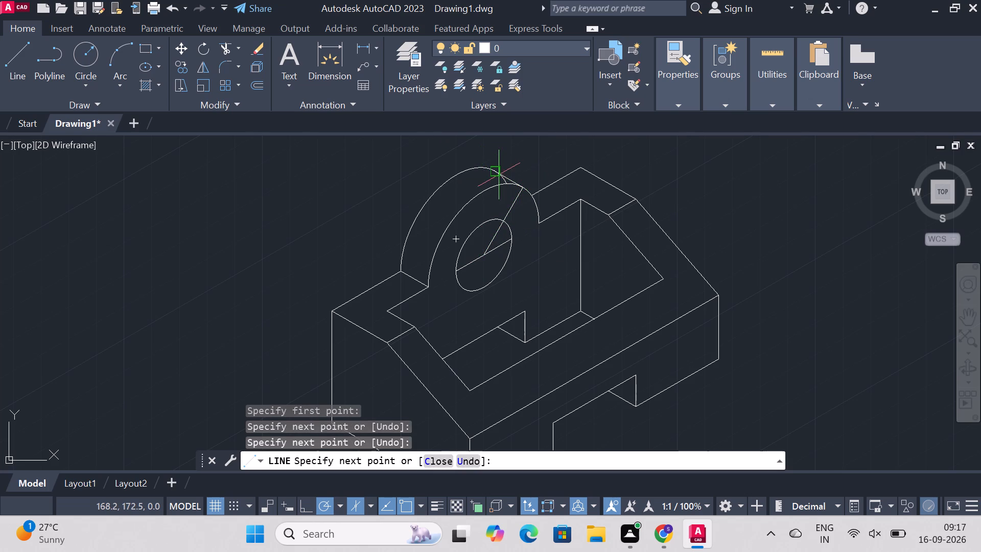
key(Escape)
Trim away the 60° construction line and the rear arc's remainder beyond the new rim line.
text(trim)
key(Return)
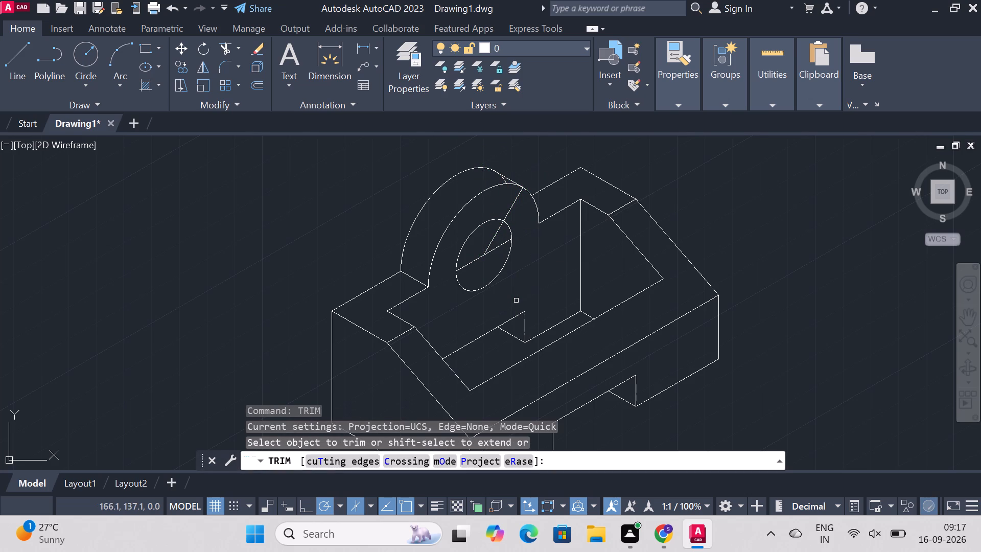
click(507, 215)
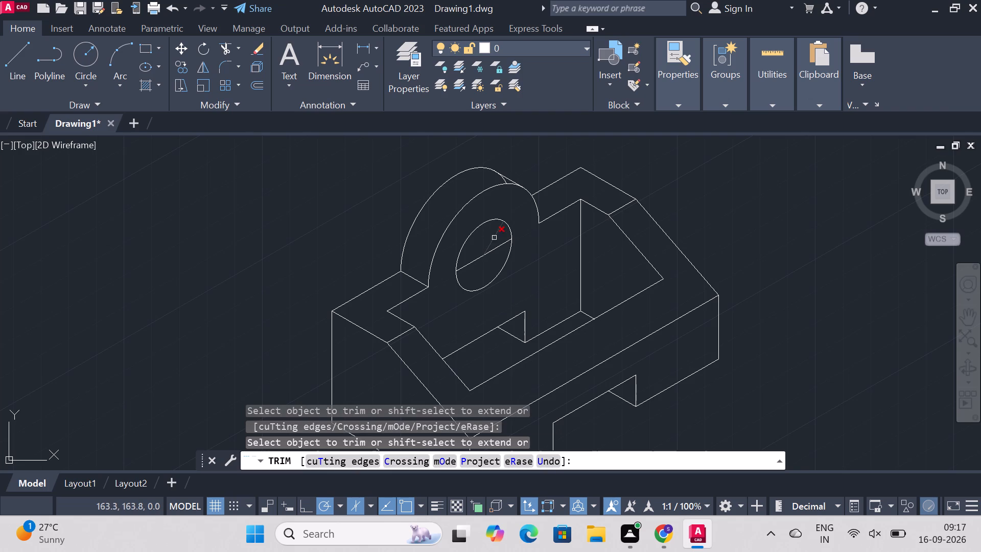
click(493, 243)
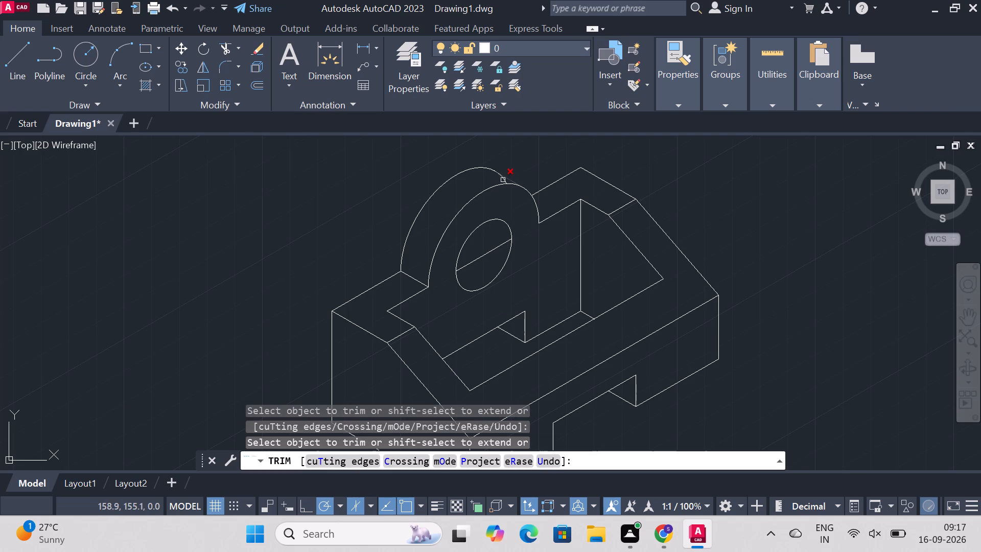
click(504, 180)
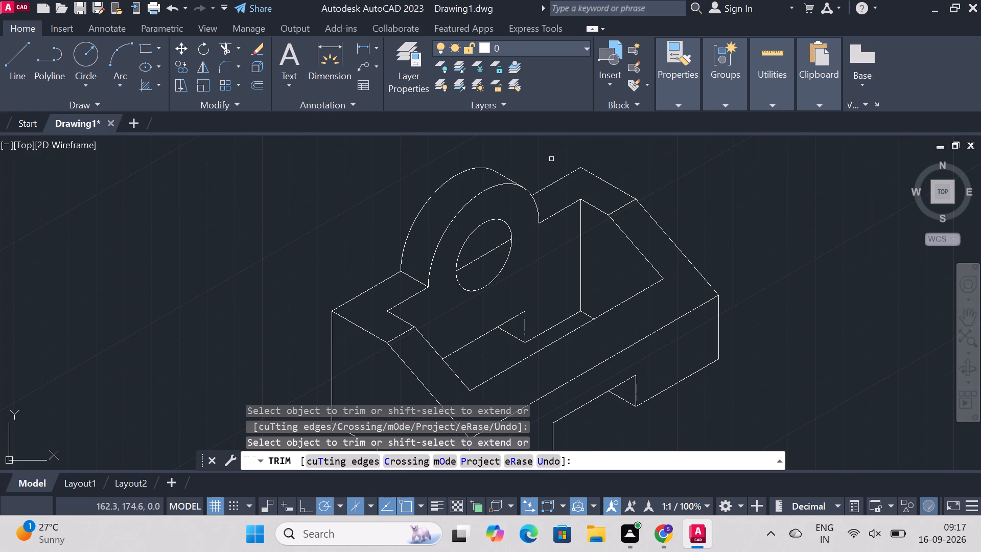
key(Escape)
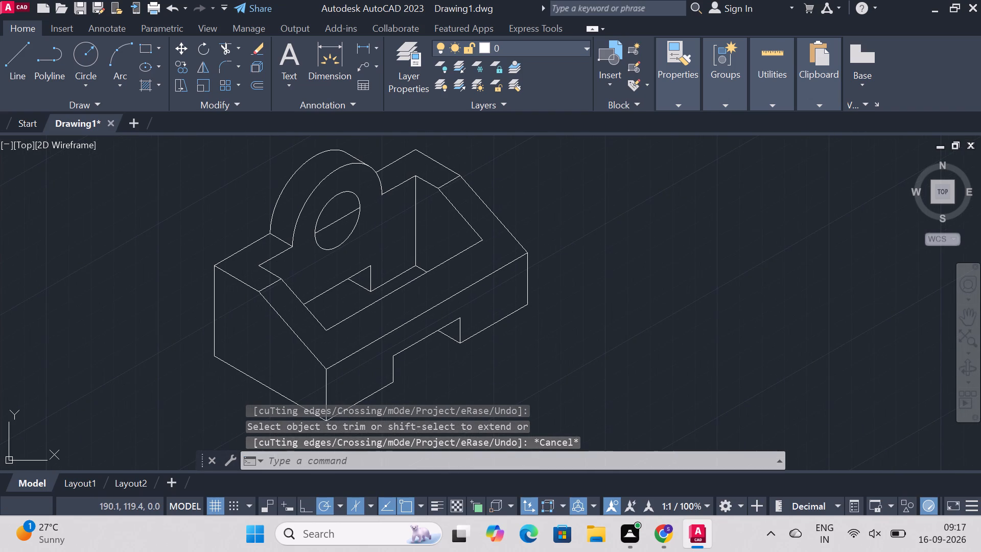
Dimension the bottom slot's length and the front bottom edge segment on the slot's right side, placing both below the part.
click(315, 70)
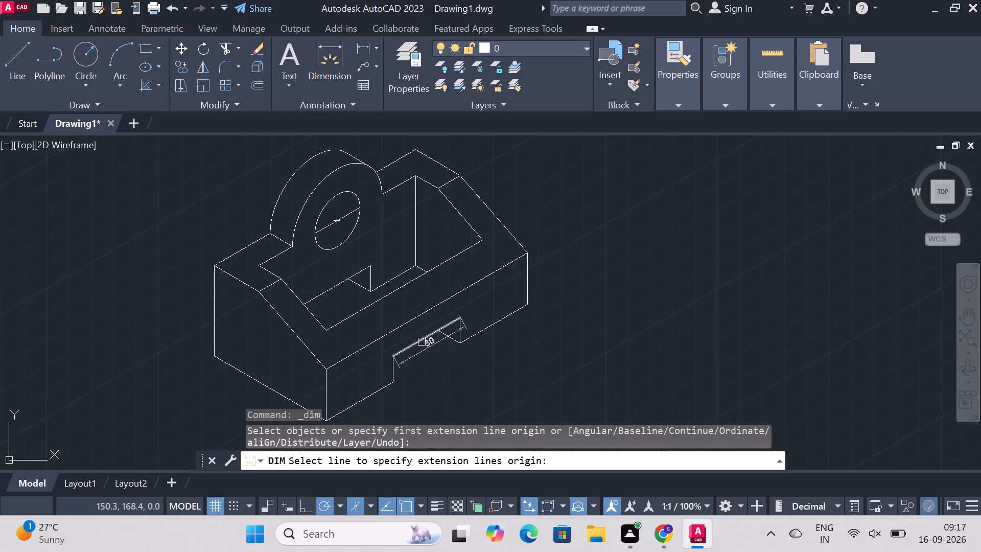
click(422, 342)
click(431, 385)
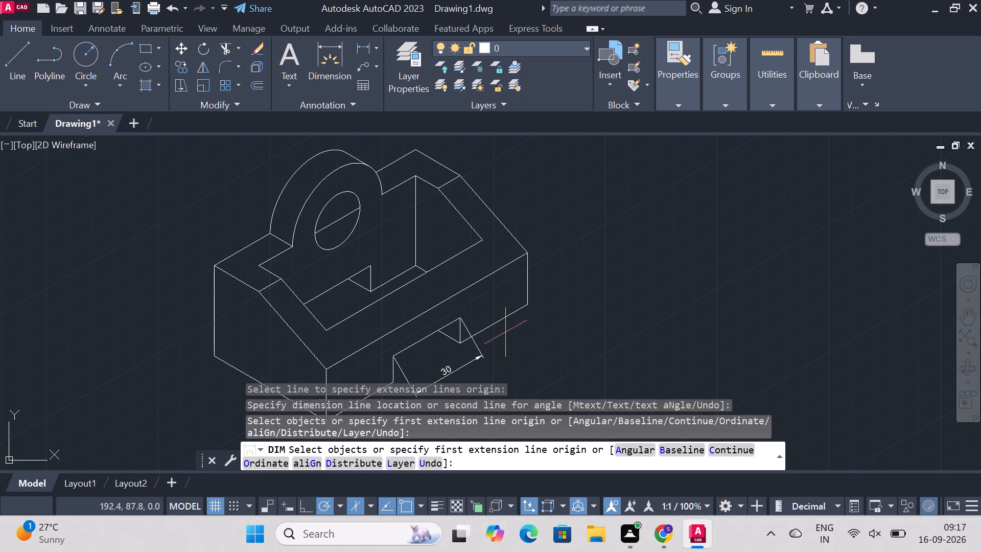
click(502, 324)
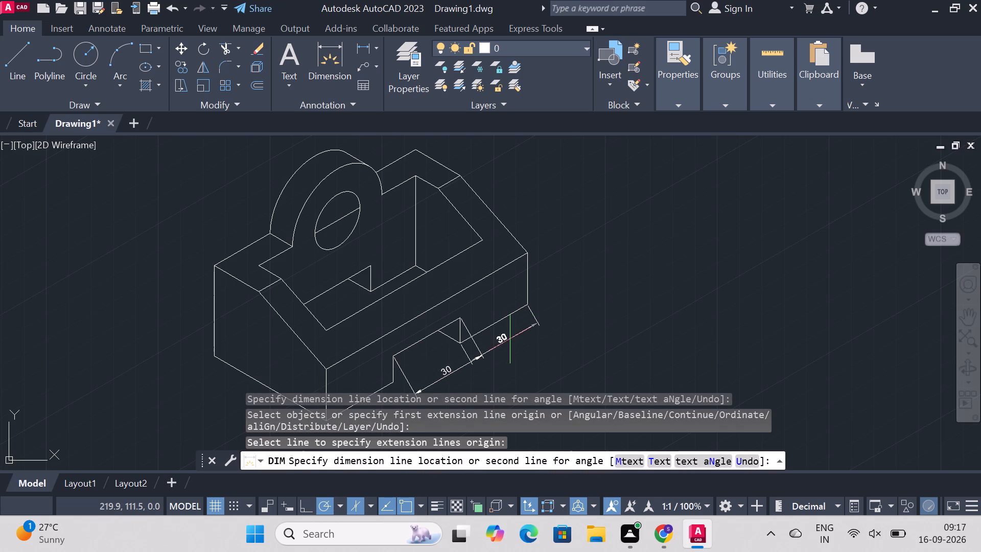
click(510, 339)
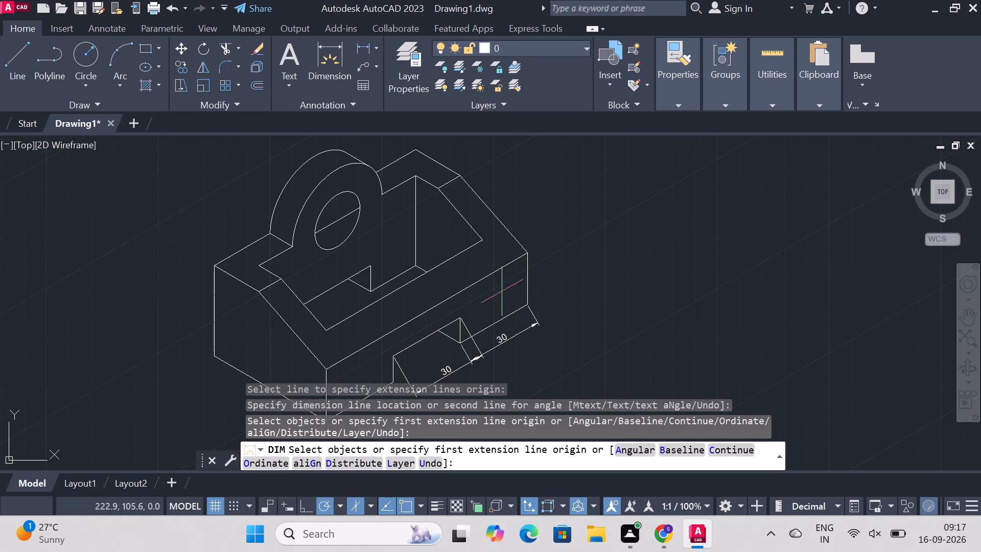
key(Escape)
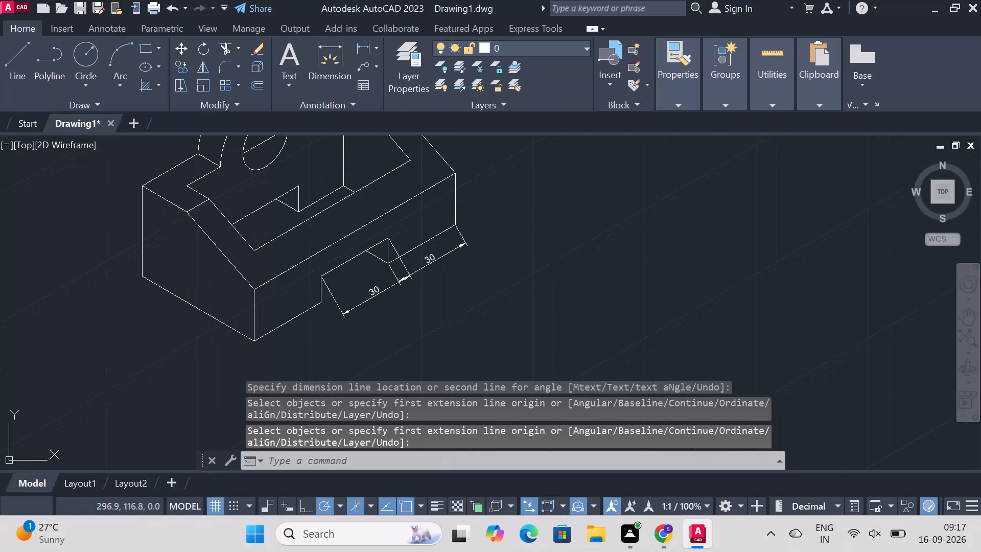
Dimension the overall length of the front bottom edge corner to corner, outside the slot dimensions.
click(319, 63)
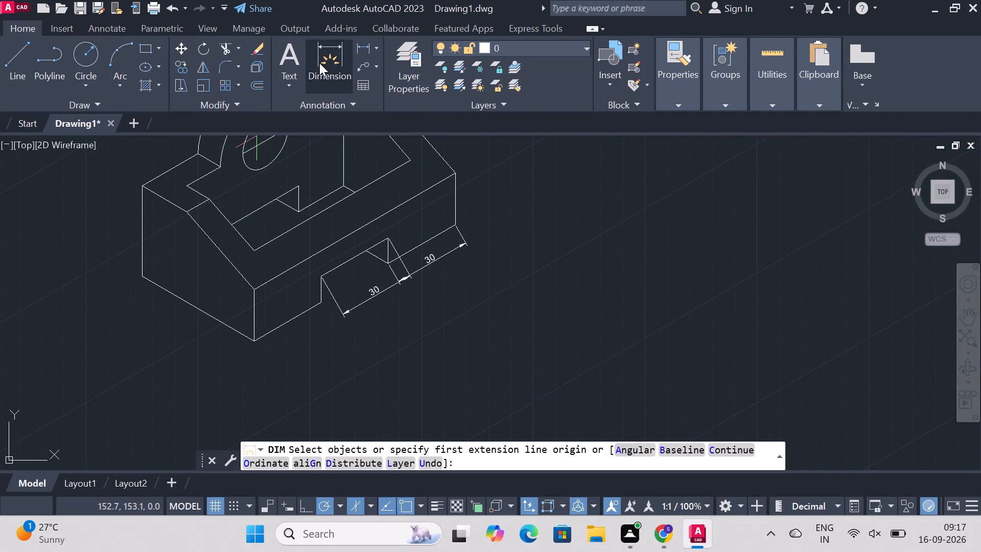
click(253, 341)
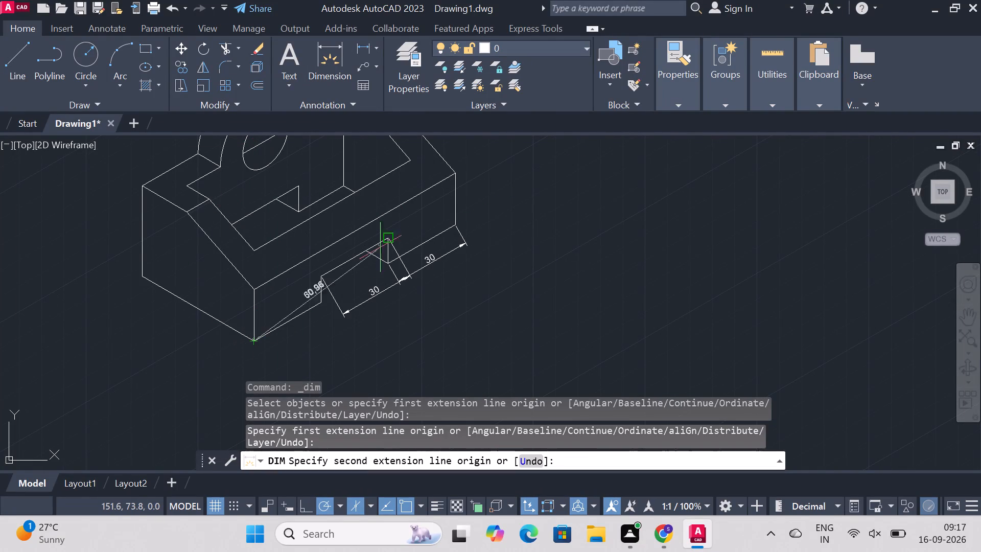
click(454, 228)
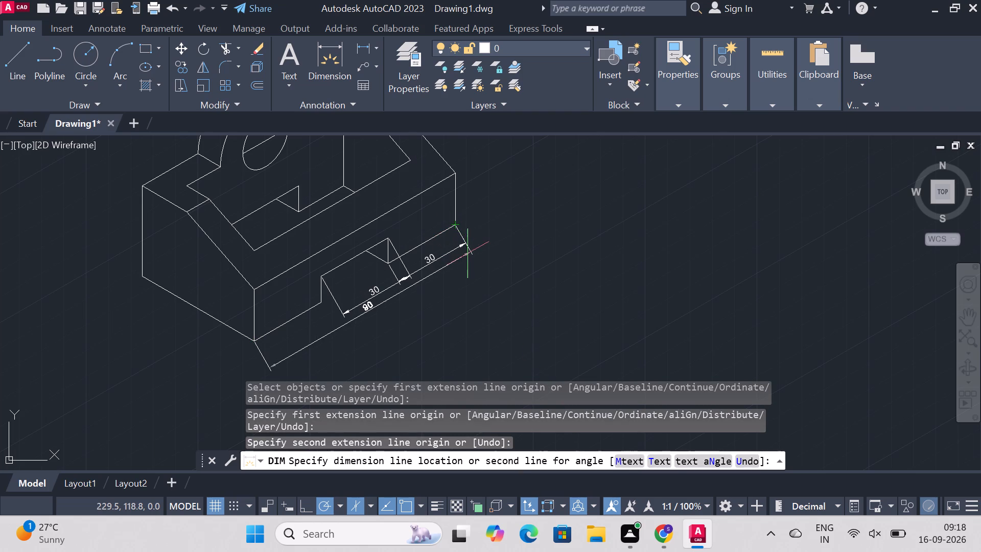
click(474, 265)
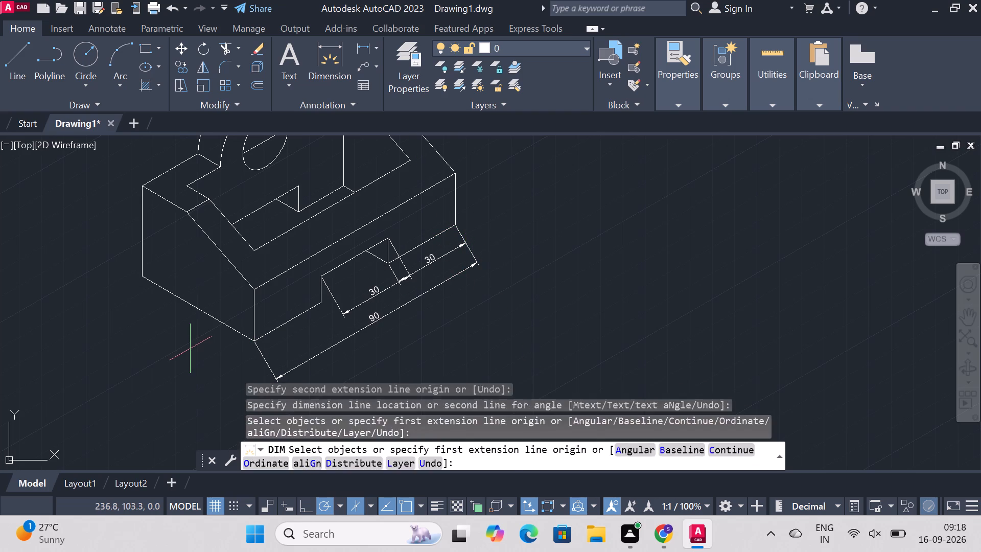
Dimension the left end face's bottom edge and its vertical back edge, placing both outside the part.
click(205, 312)
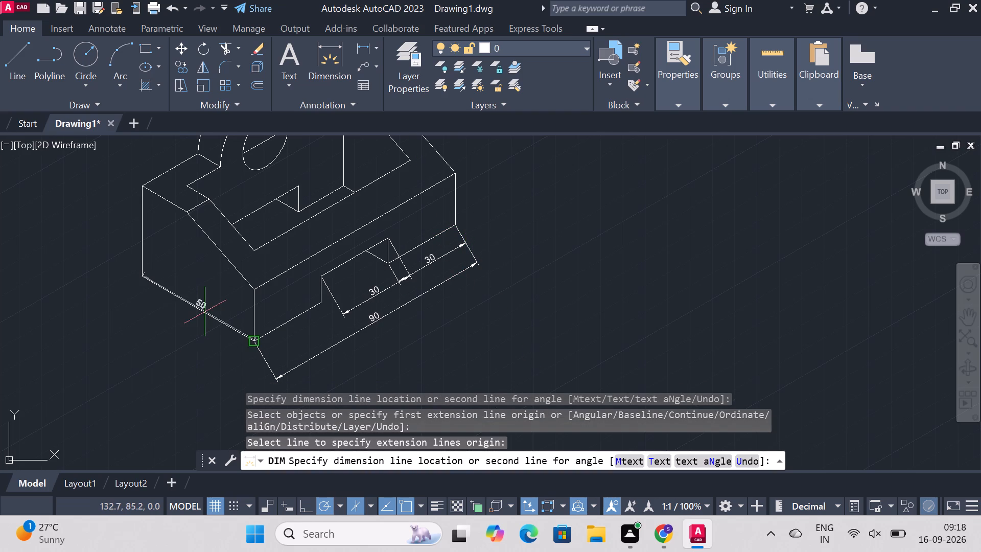
click(190, 334)
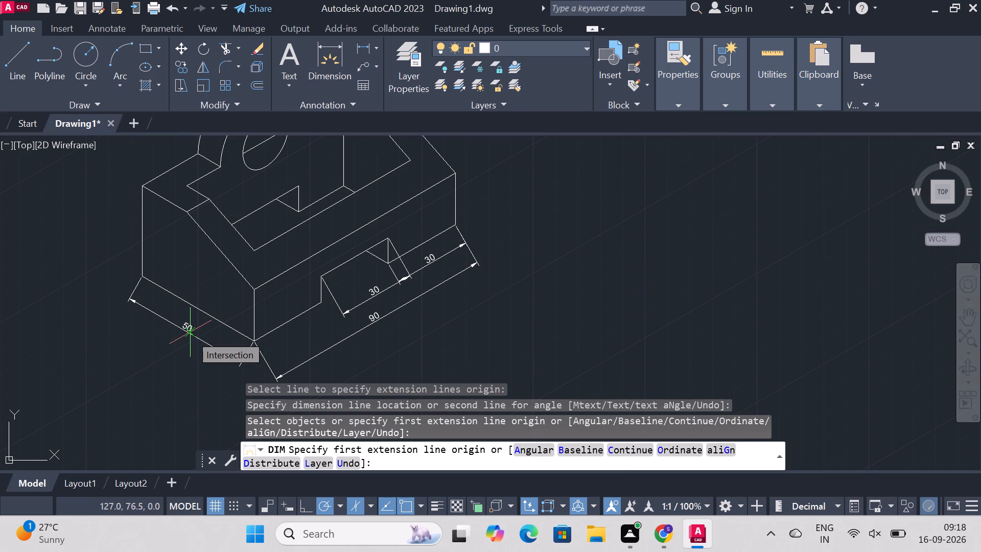
click(141, 229)
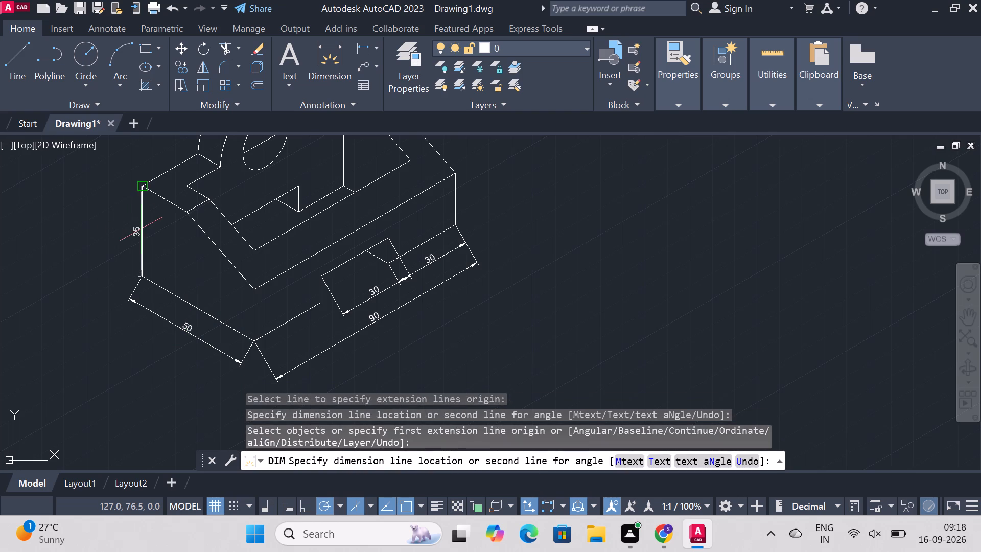
click(126, 232)
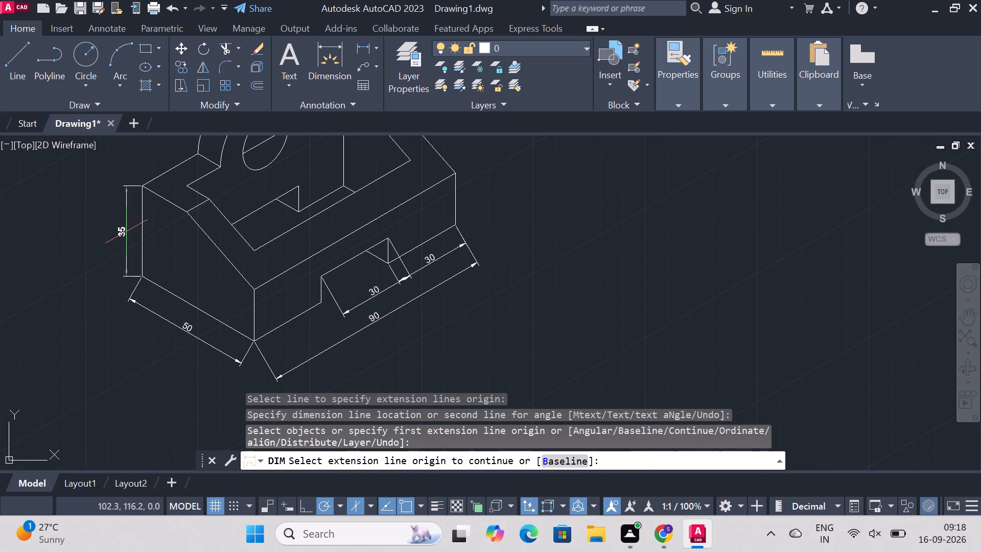
key(Escape)
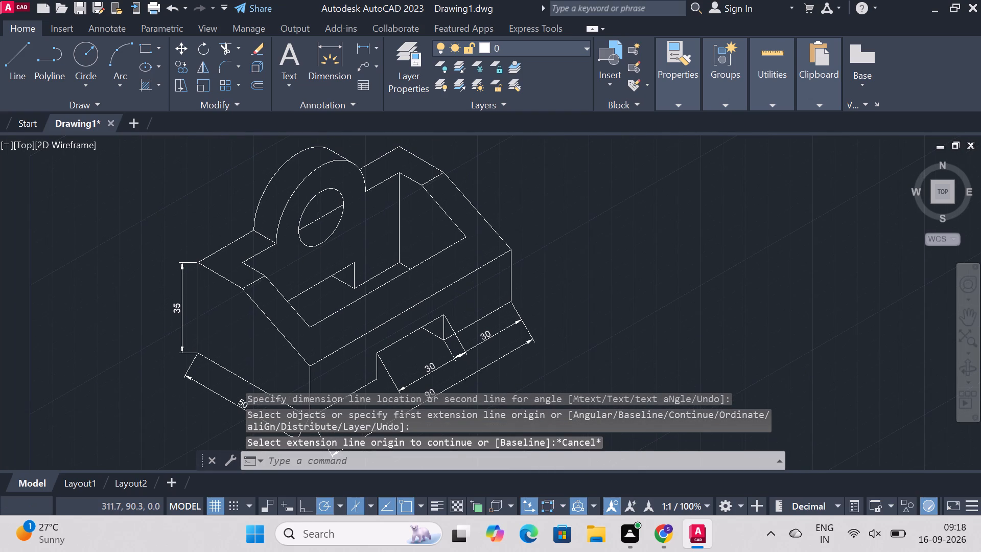
Draw a line 20 units straight up from the block's top back left corner, continued parallel to the top back edge to the rear arc.
key(l)
key(Return)
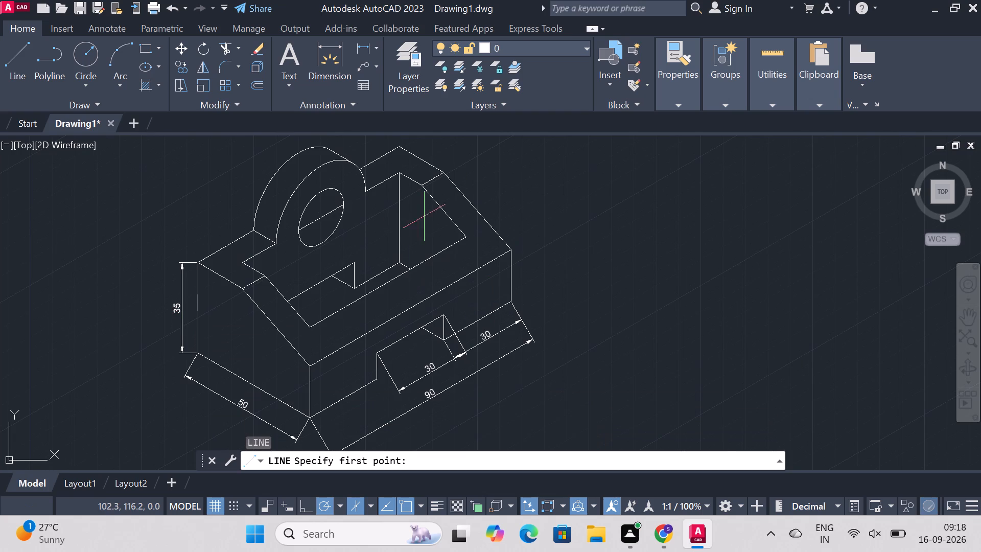
click(197, 263)
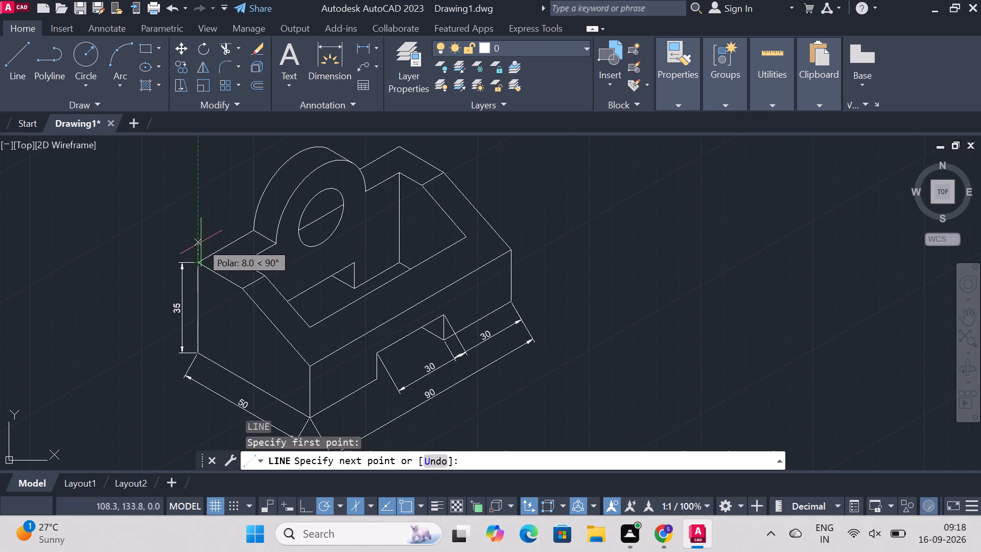
key(2)
key(0)
key(Return)
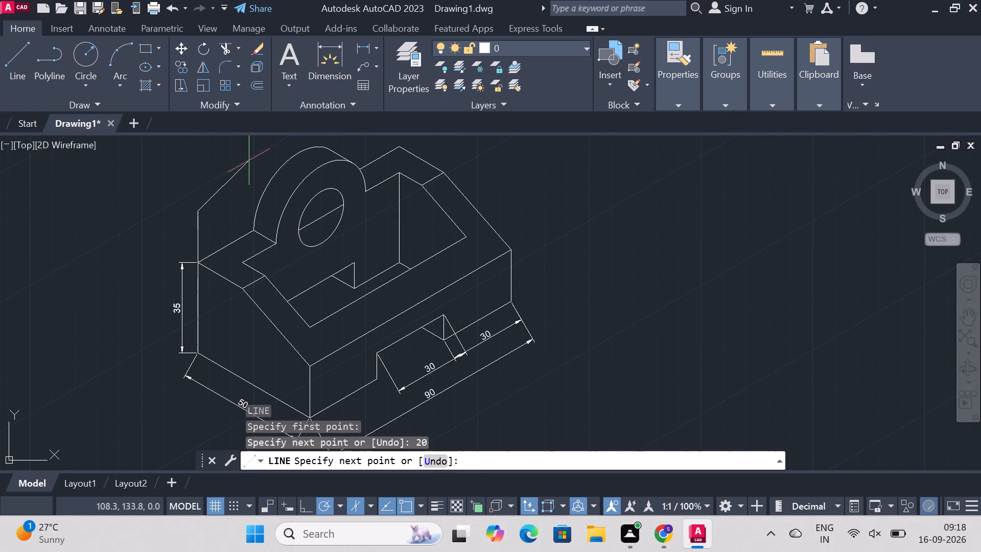
click(297, 152)
key(Escape)
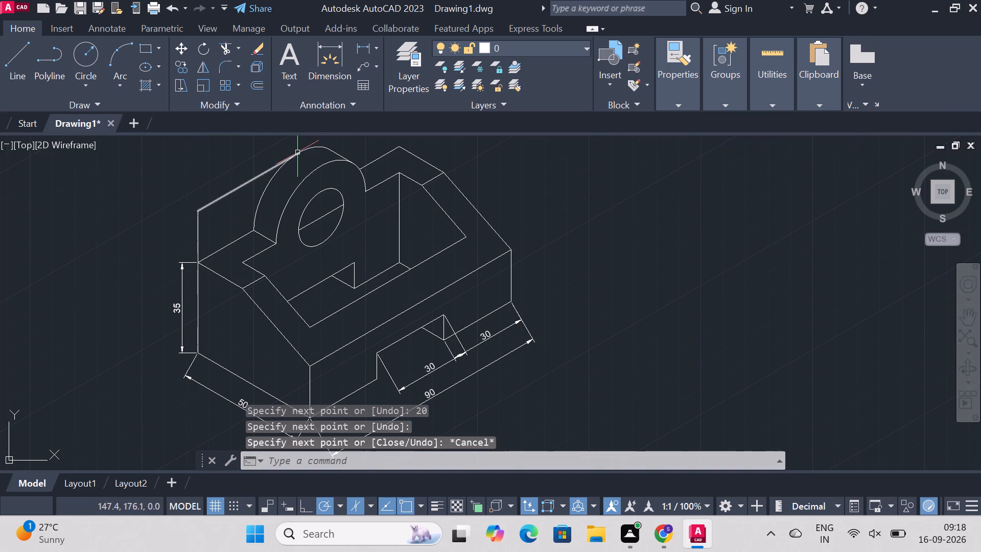
Trim away the vertical 20-unit line, keeping the sloping reference line that meets the rear arc.
text(trim)
key(Return)
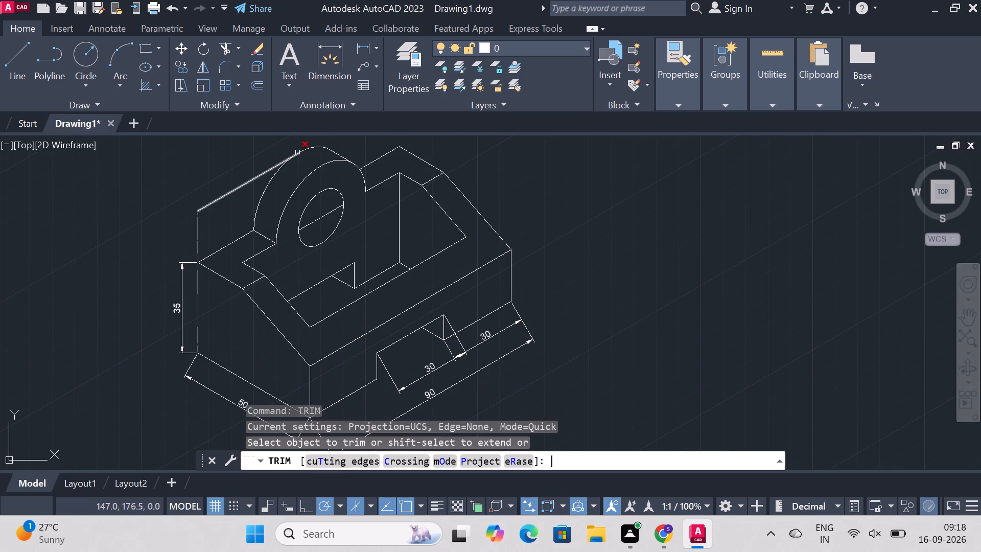
click(196, 230)
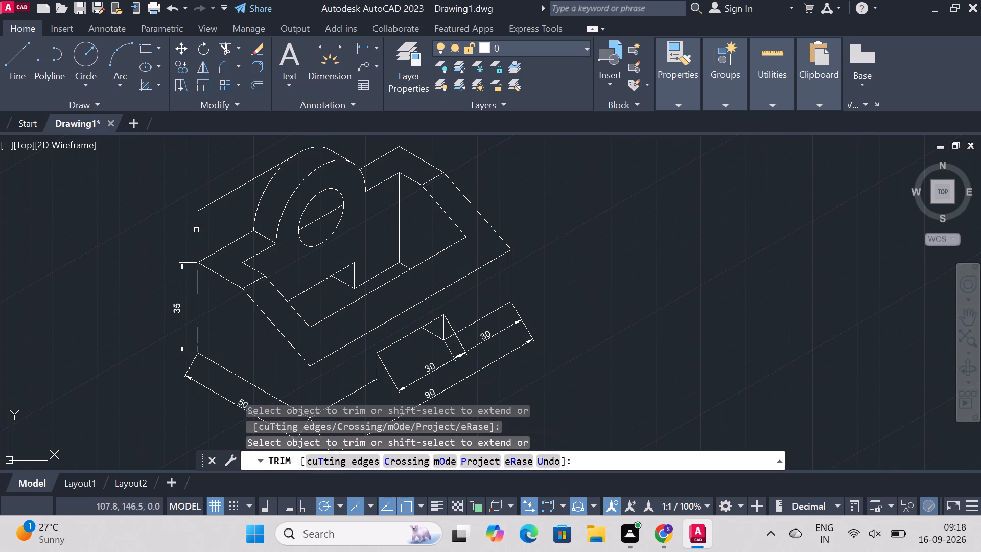
key(Escape)
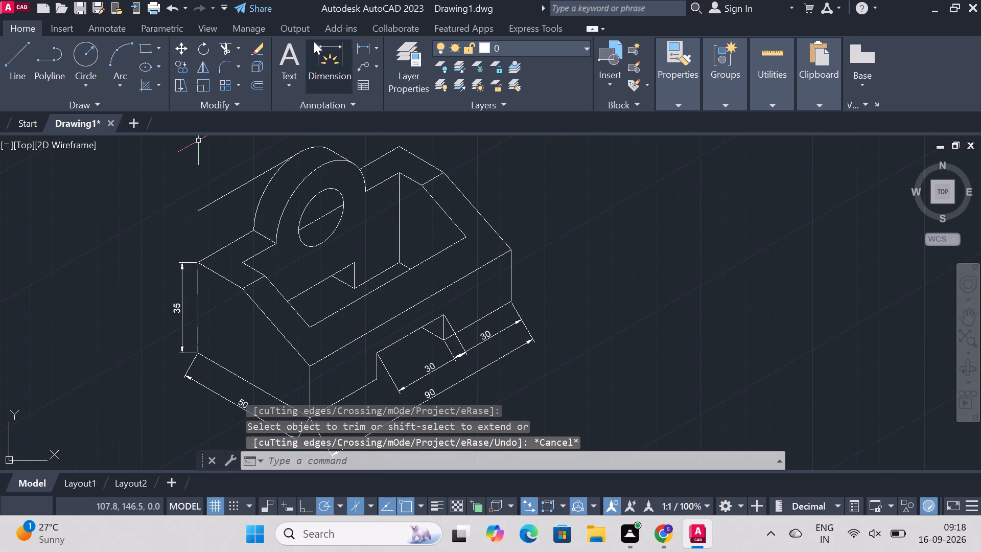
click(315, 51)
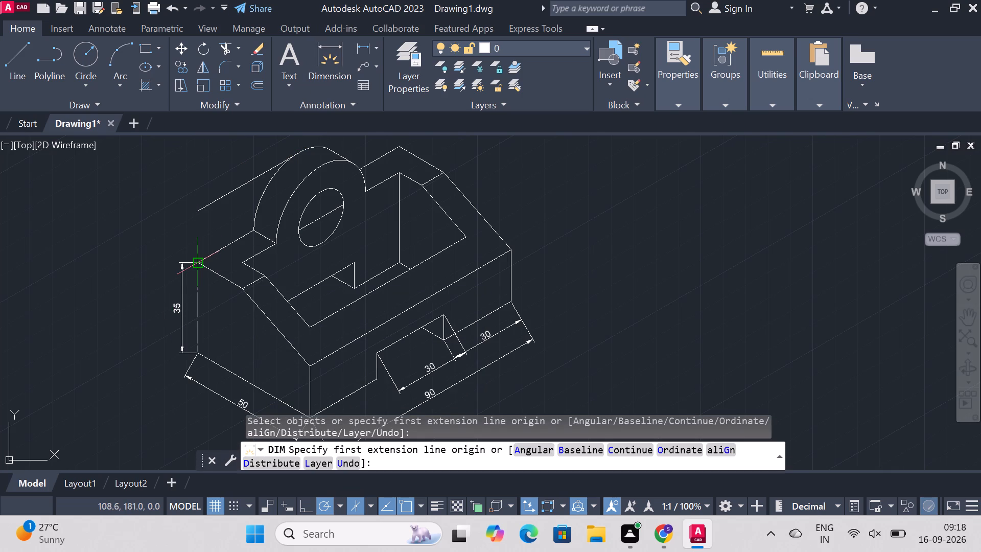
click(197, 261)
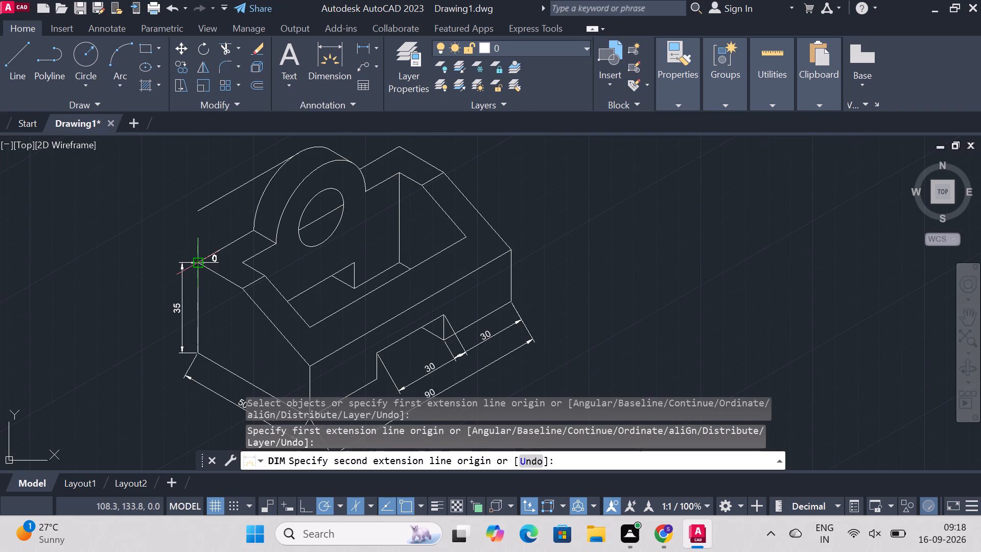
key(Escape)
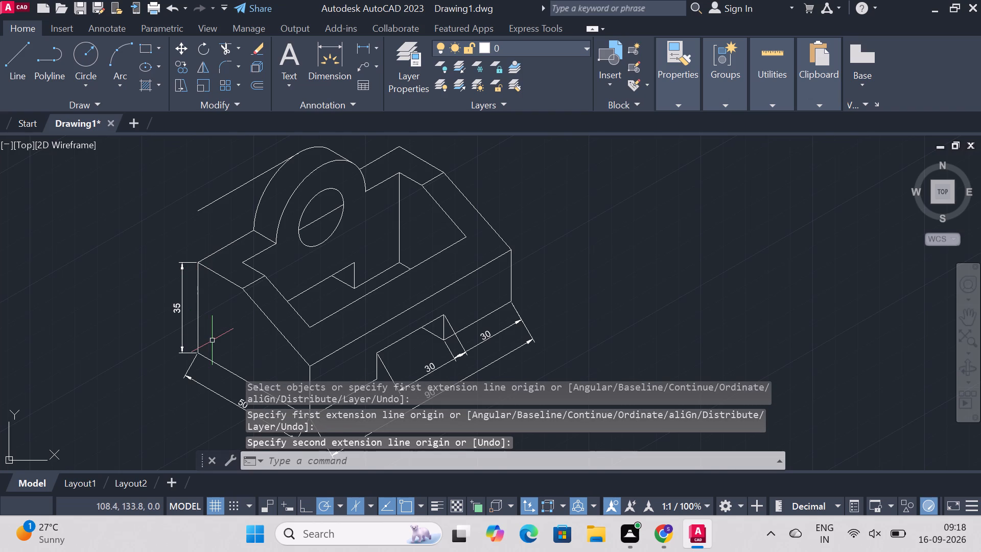
Dimension the overall height from the bottom back left corner to the sloping reference line's lower end, outside the 35 height dimension.
click(335, 55)
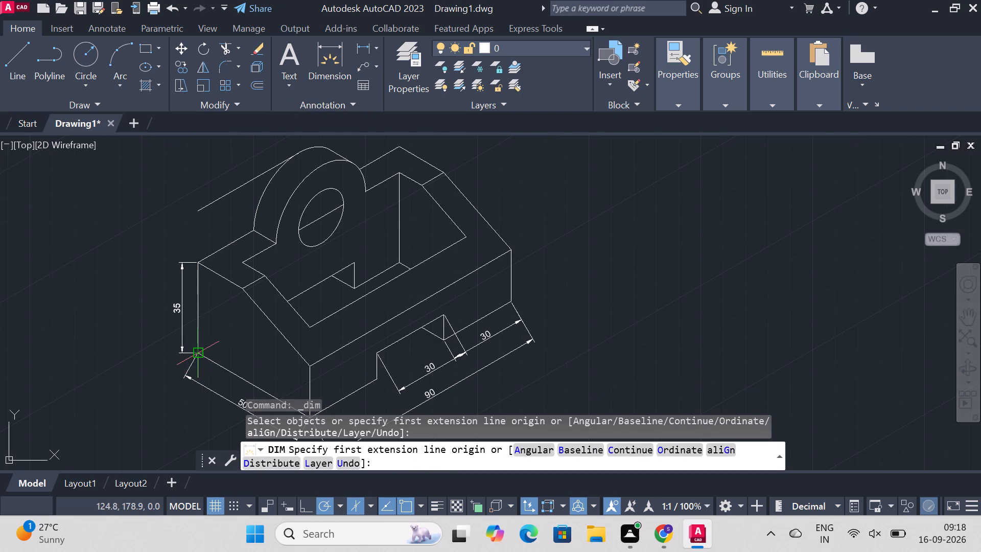
click(198, 355)
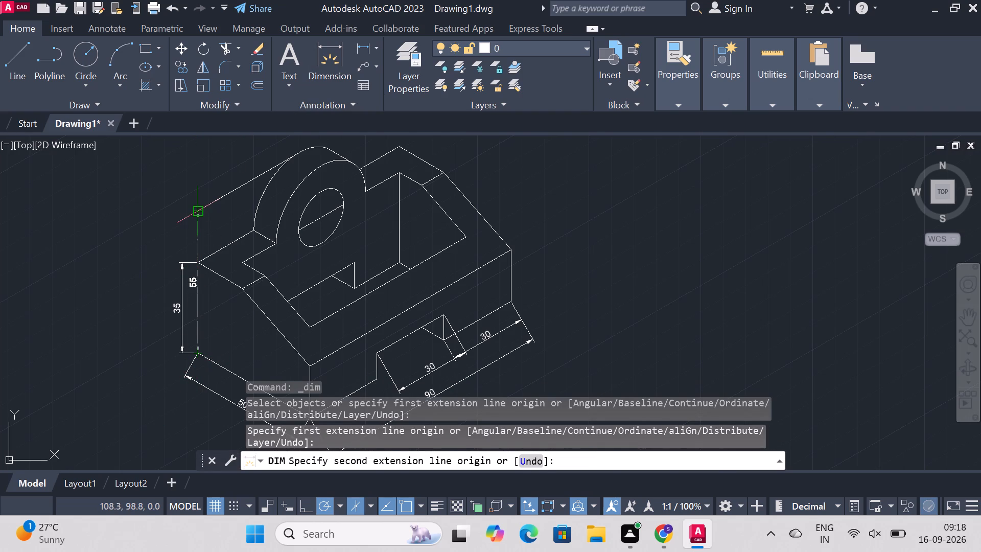
click(198, 212)
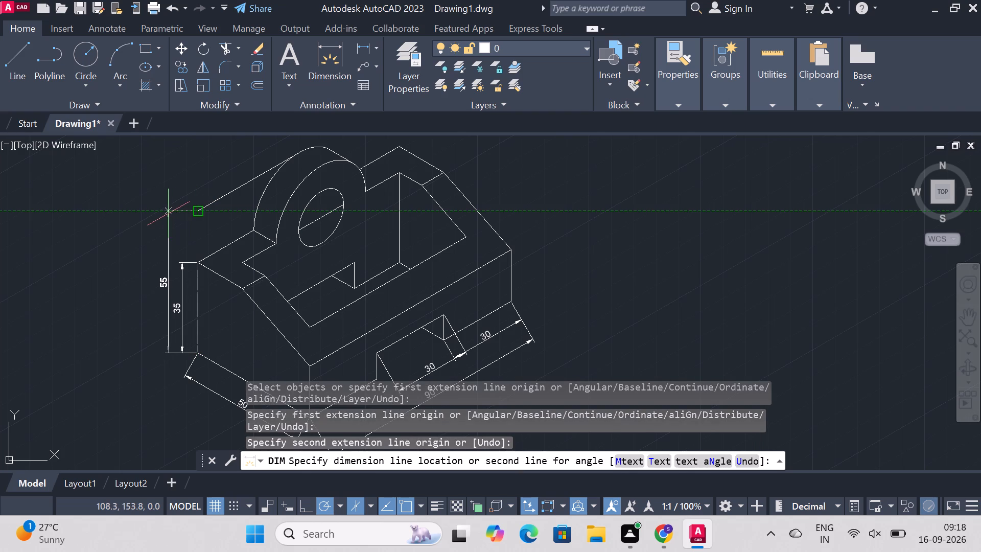
click(168, 215)
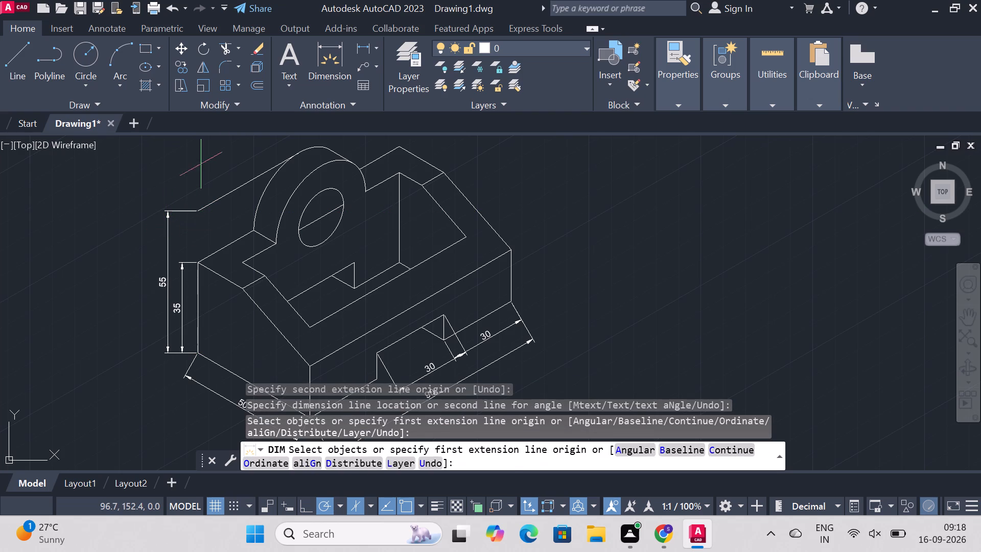
Dimension the hole's diameter along its sloping centre line, placed below it, and the vertical distance from hole centre to the lug's front arc.
click(323, 76)
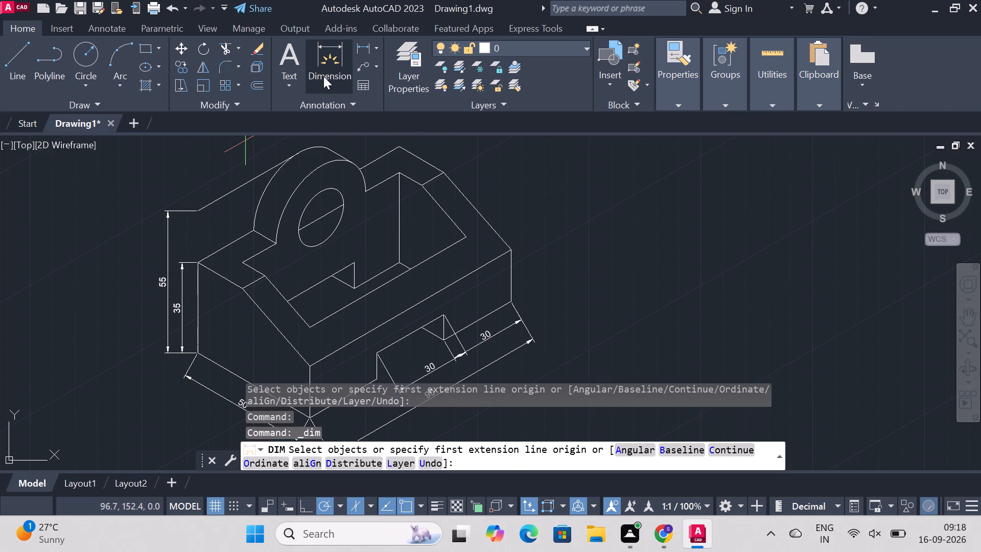
click(301, 232)
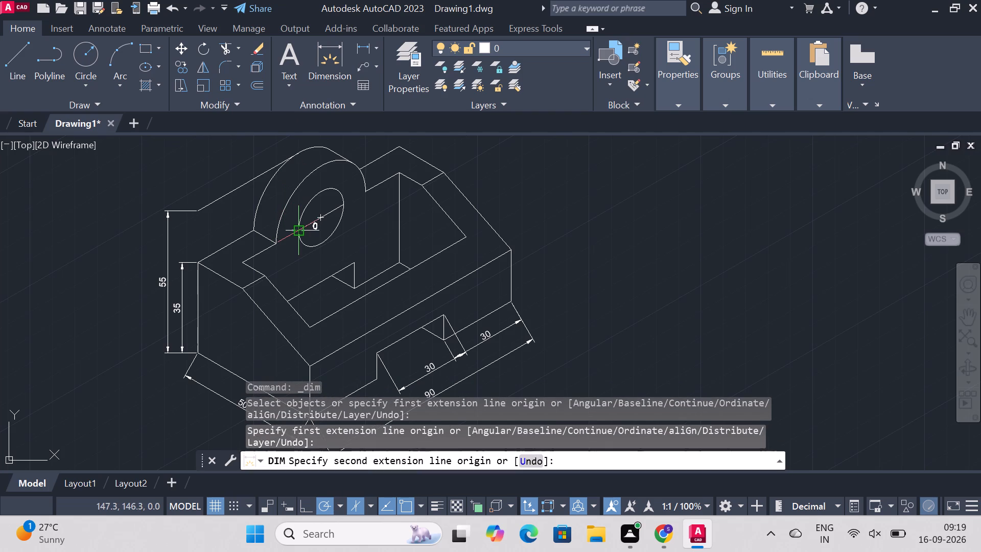
click(343, 205)
click(336, 240)
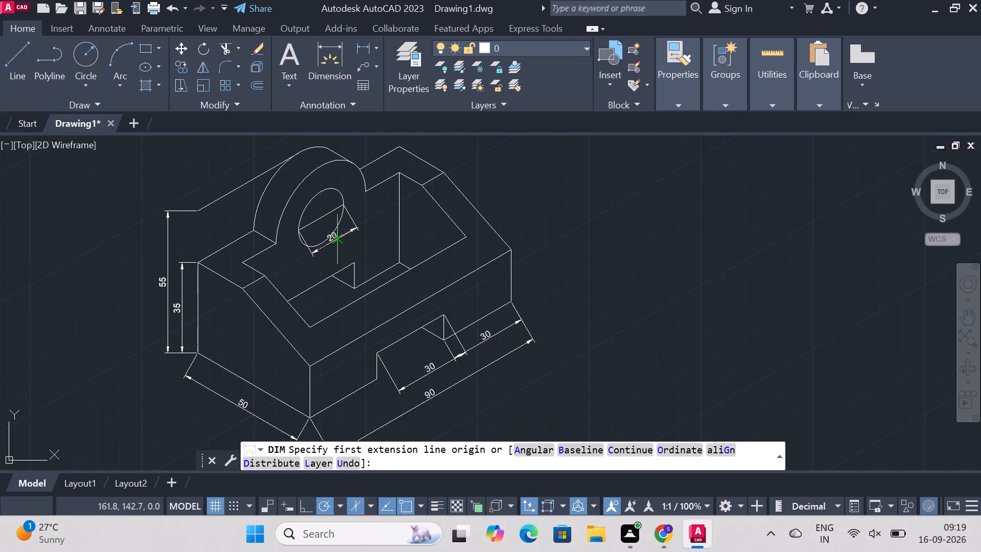
click(317, 219)
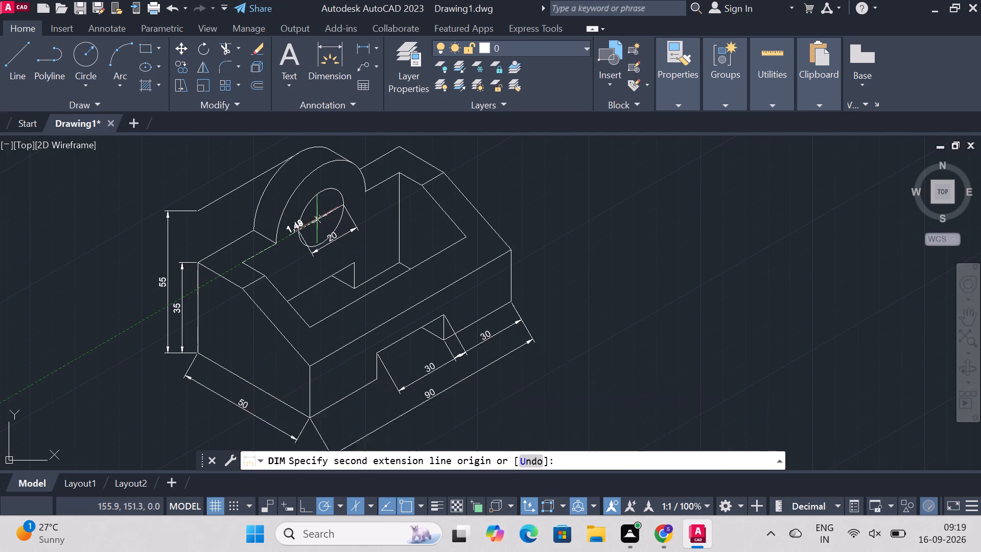
click(316, 167)
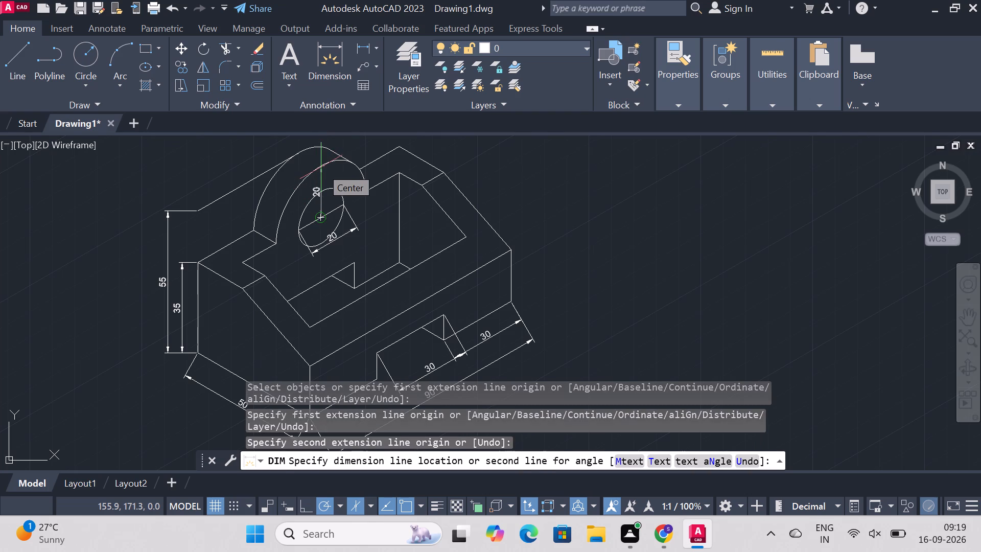
click(321, 167)
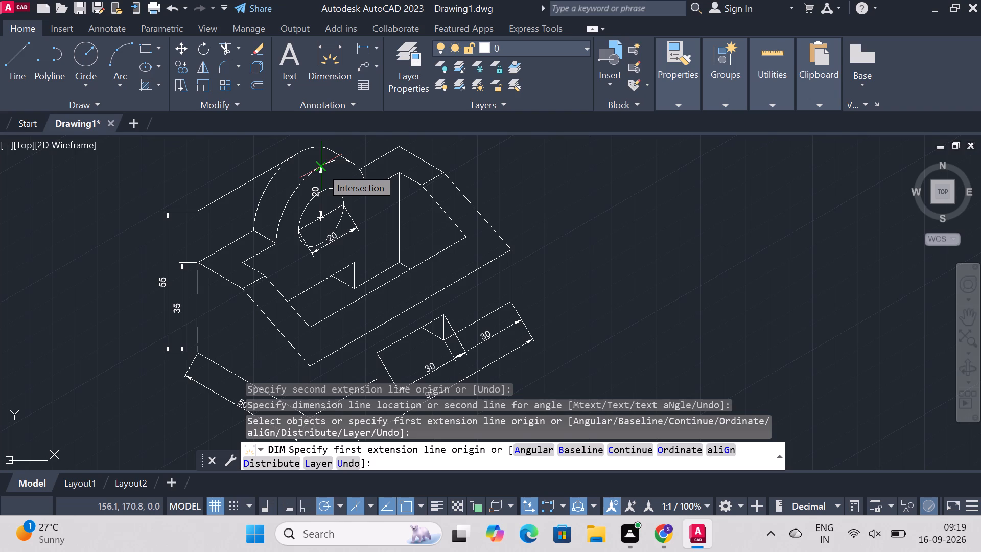
Dimension the back wall's thickness at its left end, from the recess's back left corner to the block's top back edge.
click(326, 56)
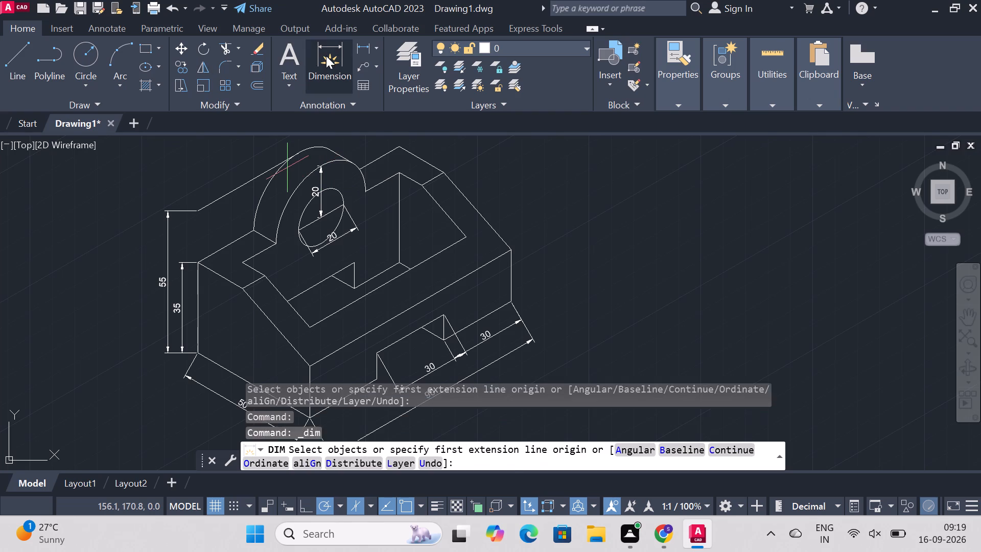
click(243, 265)
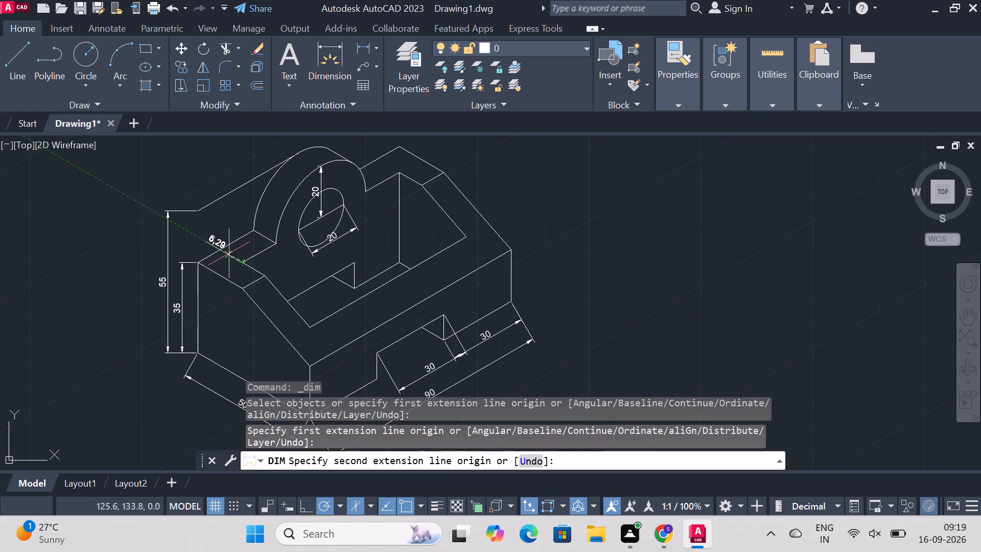
click(222, 251)
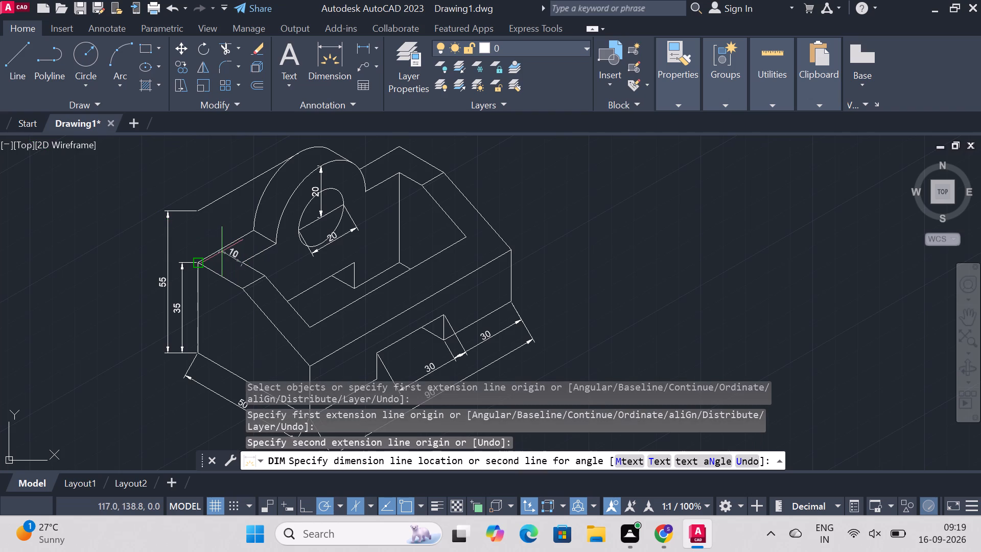
click(222, 251)
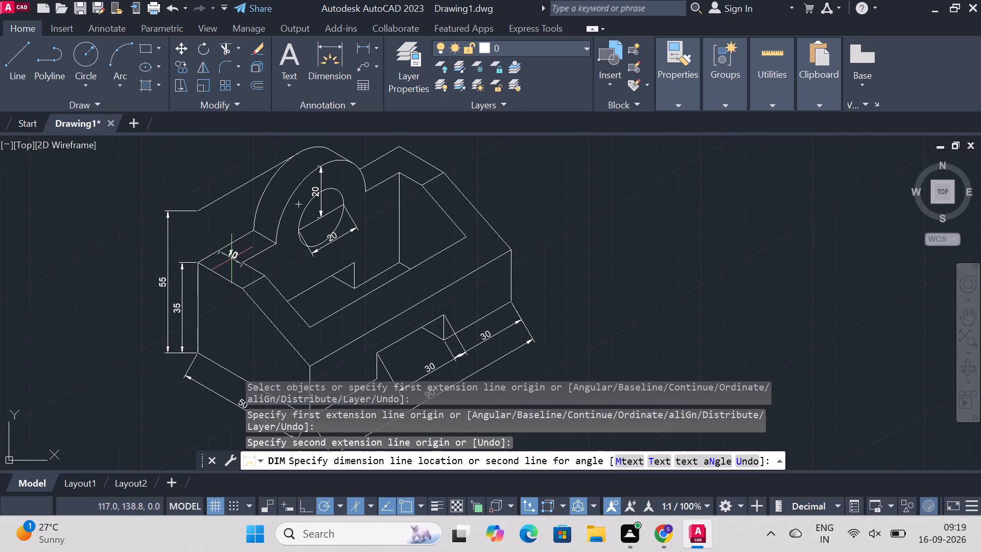
click(231, 259)
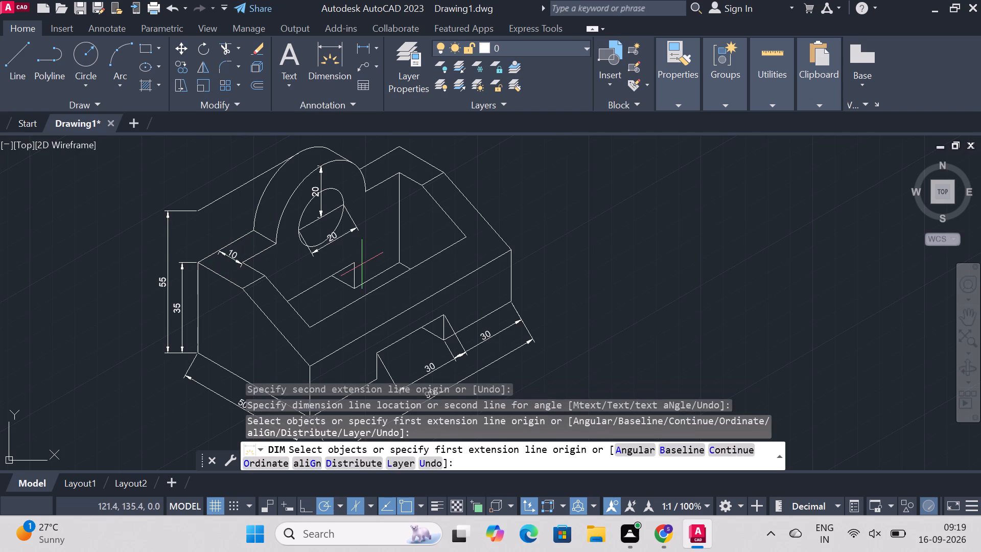
Dimension the vertical edge at the recess's back right corner, placing the dimension inside the recess beside the edge.
click(338, 48)
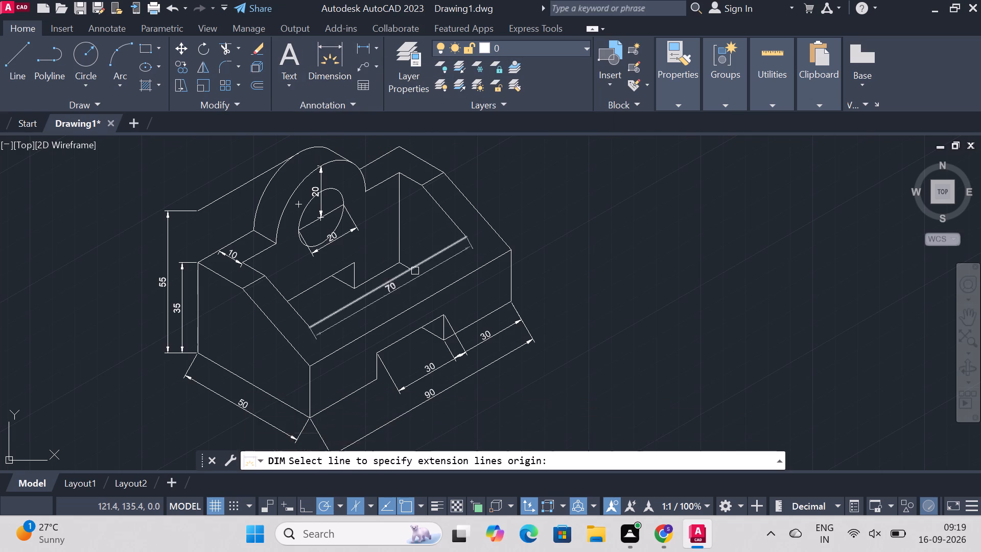
click(396, 219)
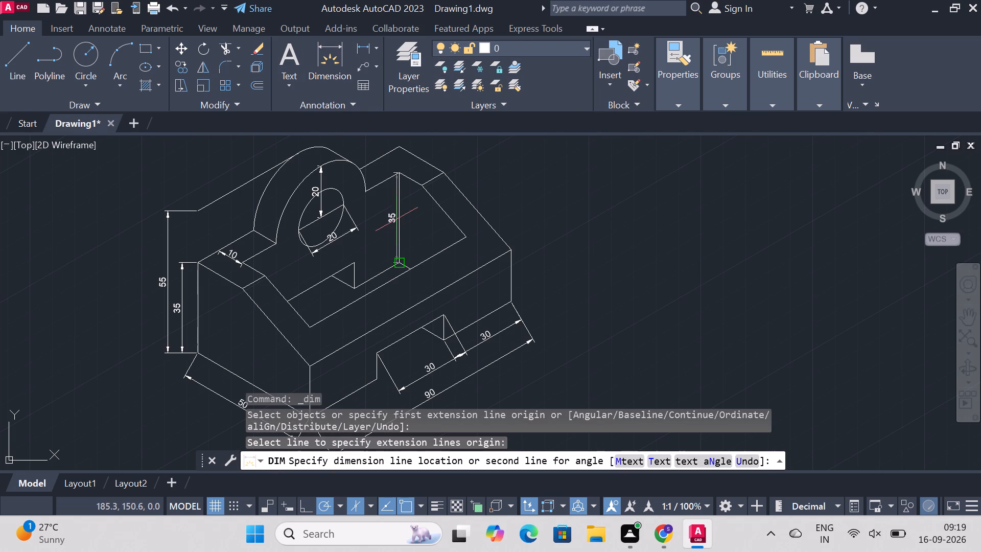
click(391, 222)
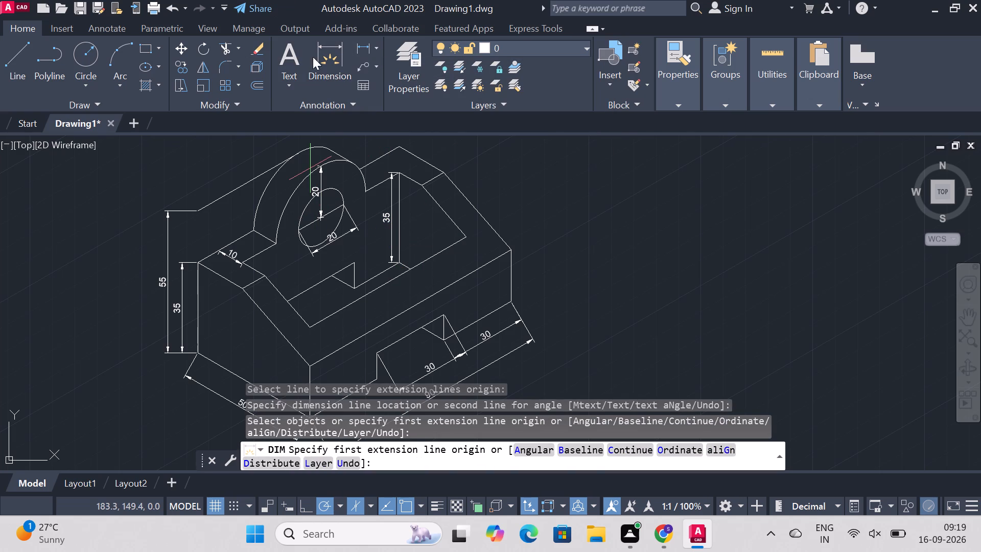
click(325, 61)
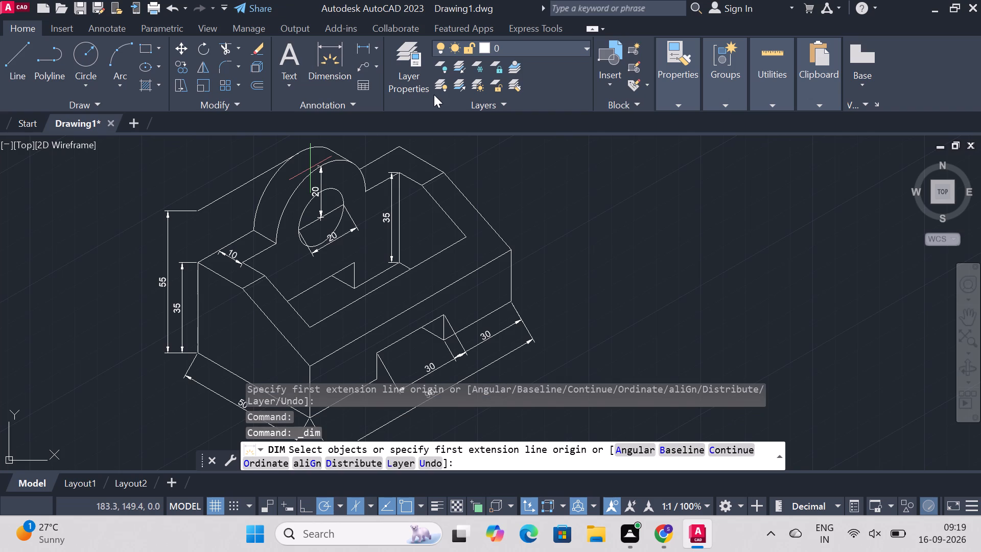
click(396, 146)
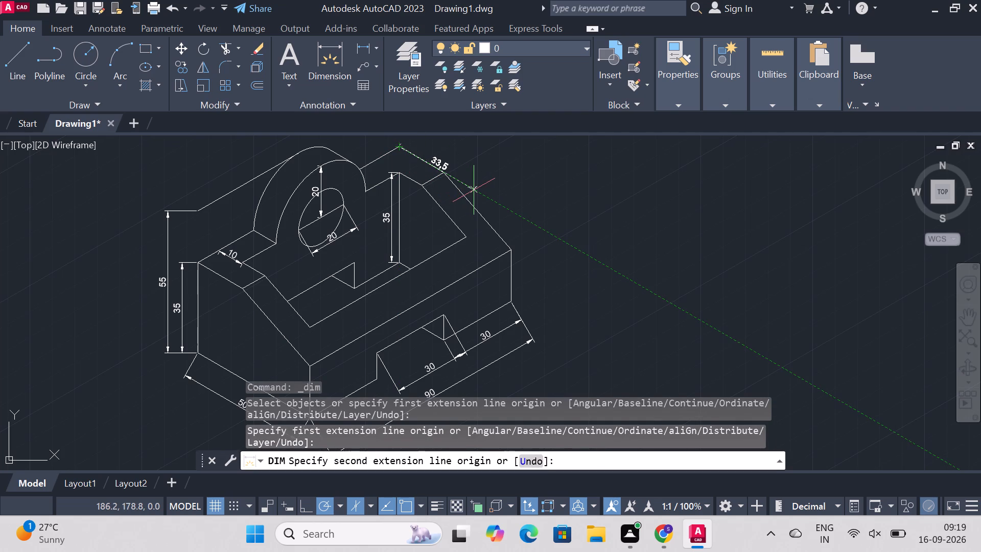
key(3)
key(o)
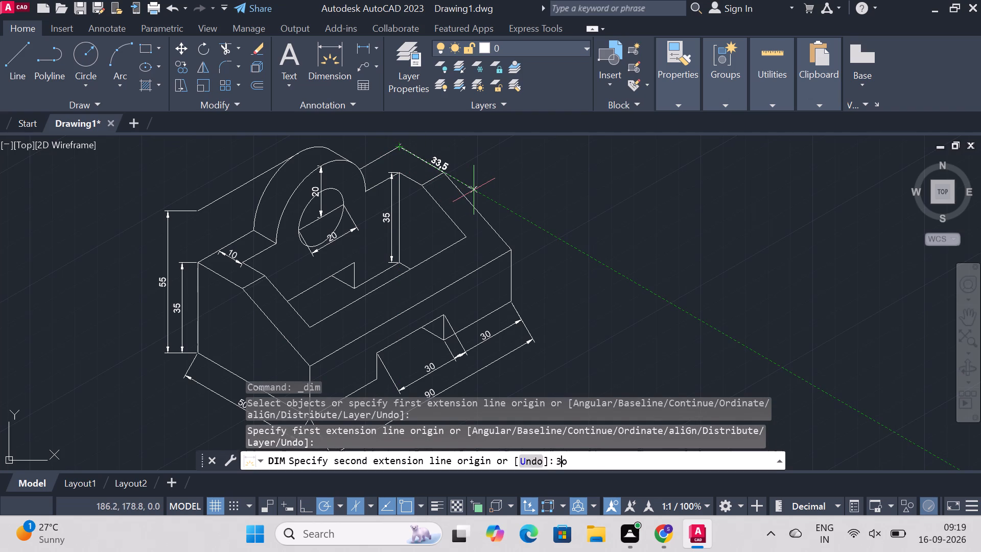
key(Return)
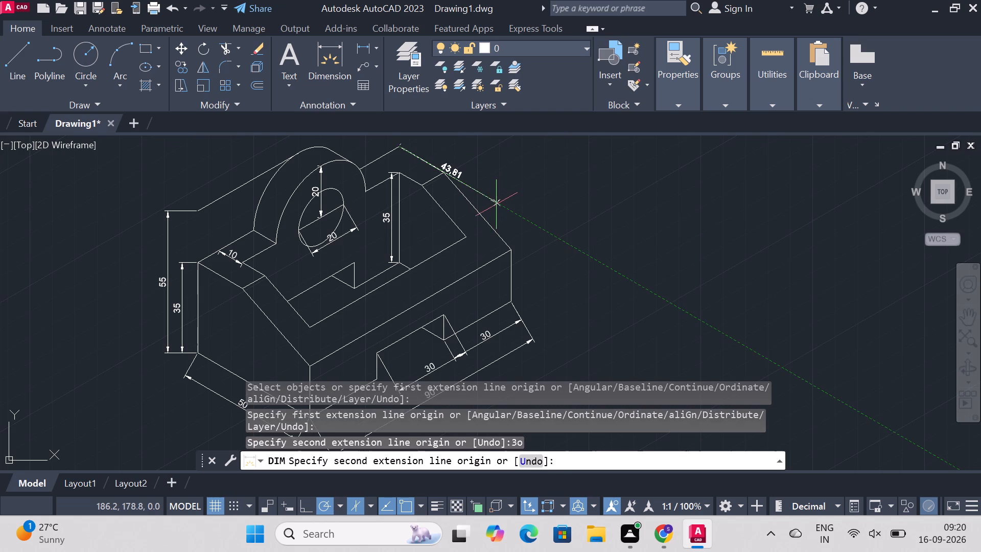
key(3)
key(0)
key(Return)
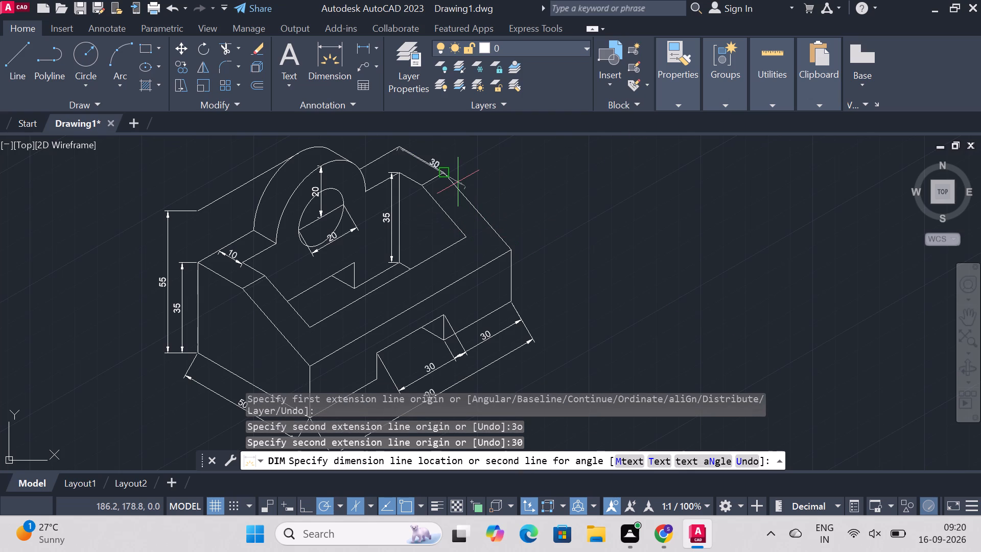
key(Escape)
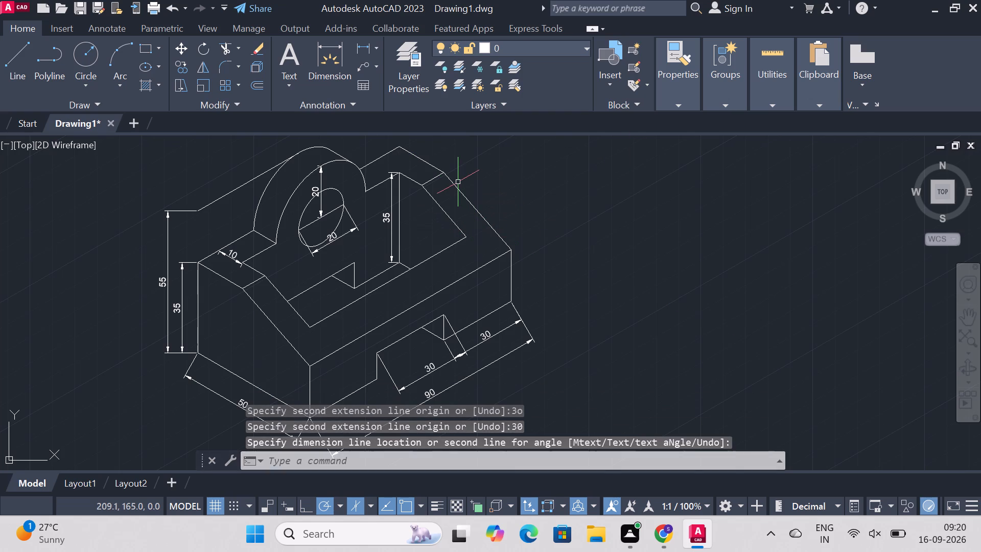
Dimension the bottom slot's height along the vertical edge at its right end, placing the dimension just beside that edge.
click(325, 66)
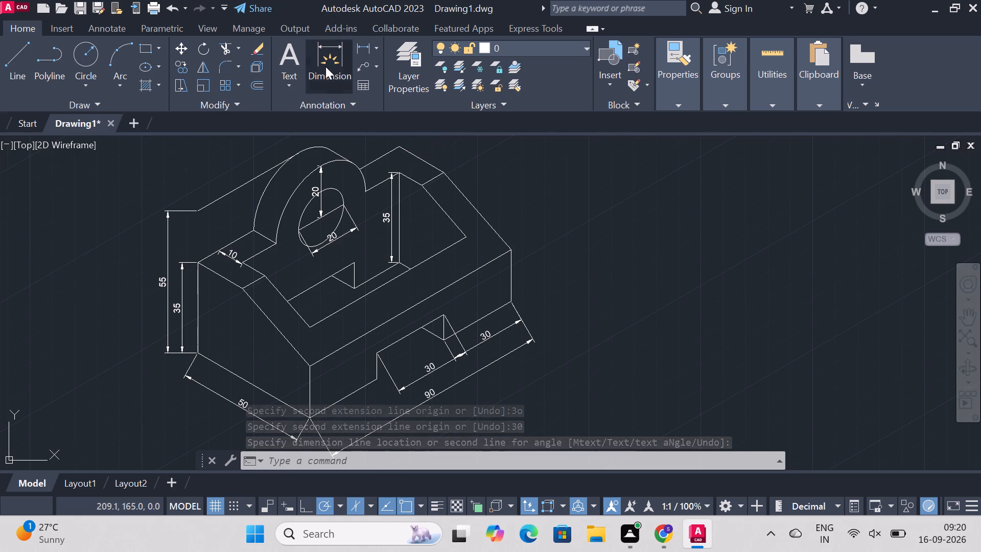
click(440, 342)
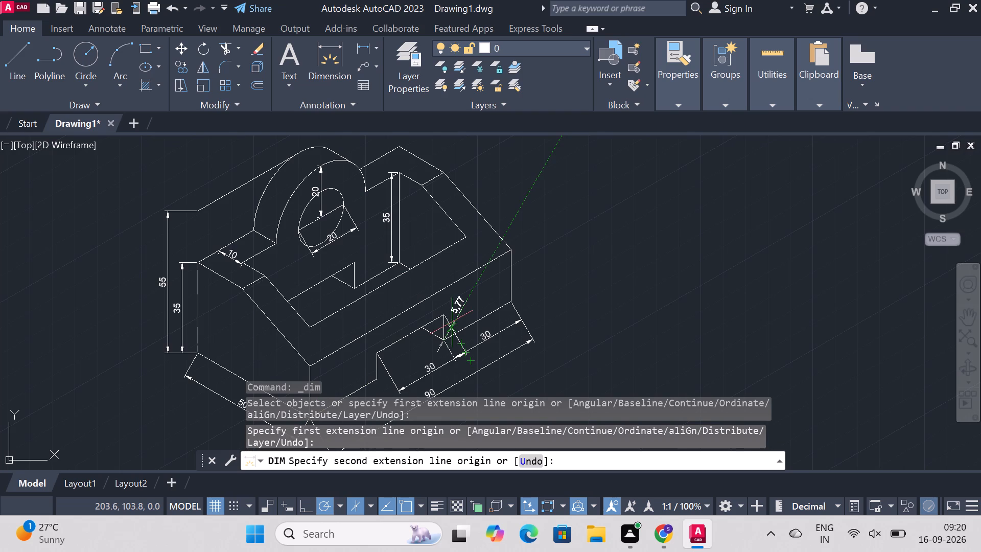
click(441, 310)
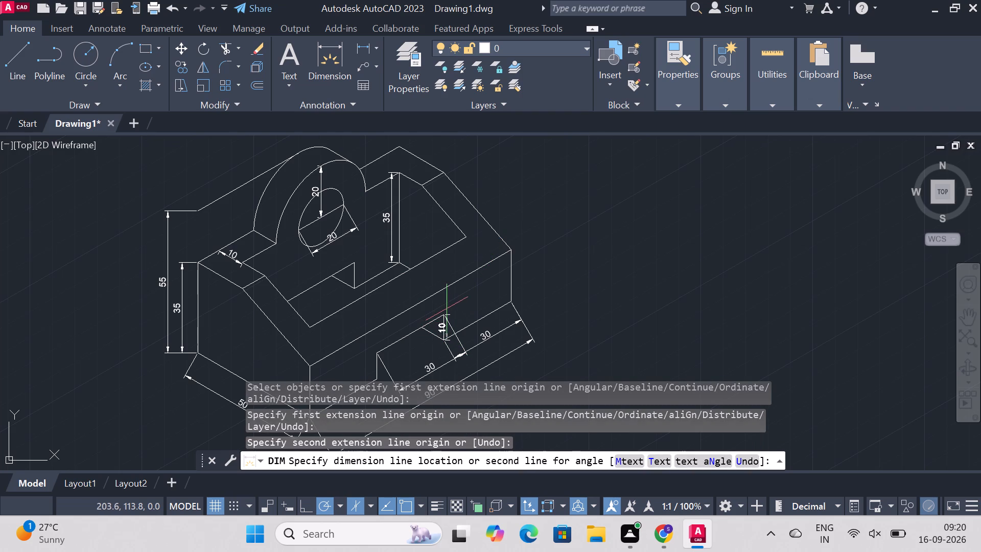
click(451, 309)
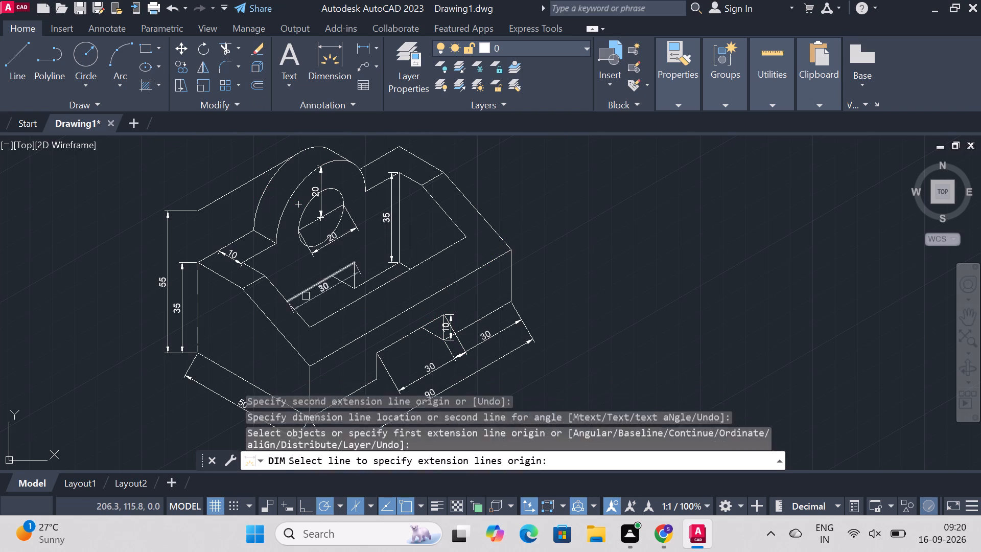
Dimension the left wall's thickness from the recess's front left corner to the block's outer sloping left edge.
click(311, 323)
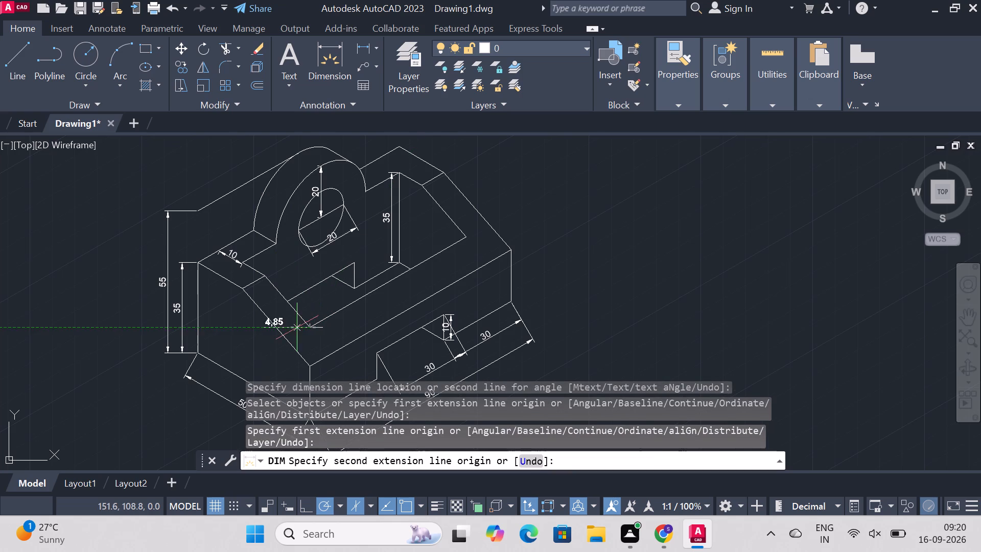
click(291, 342)
click(291, 342)
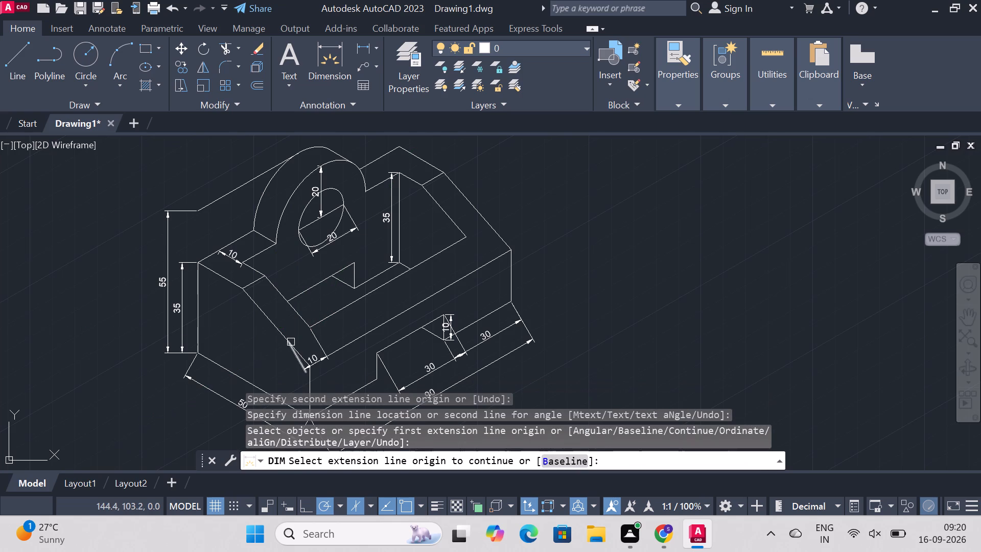
Undo the last dimensioning run, which added the slot height and the left wall thickness dimensions.
key(ctrl+z)
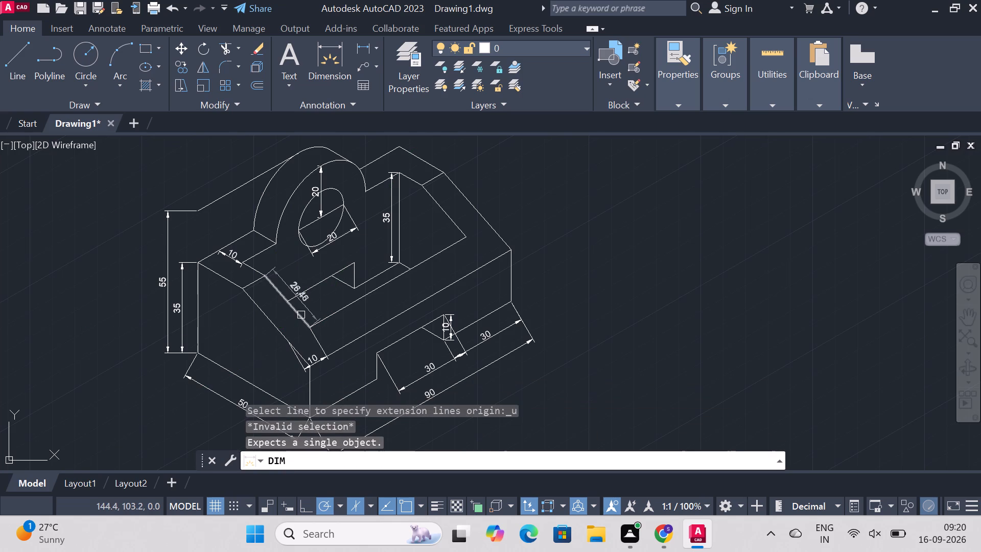
key(Escape)
key(ctrl+z)
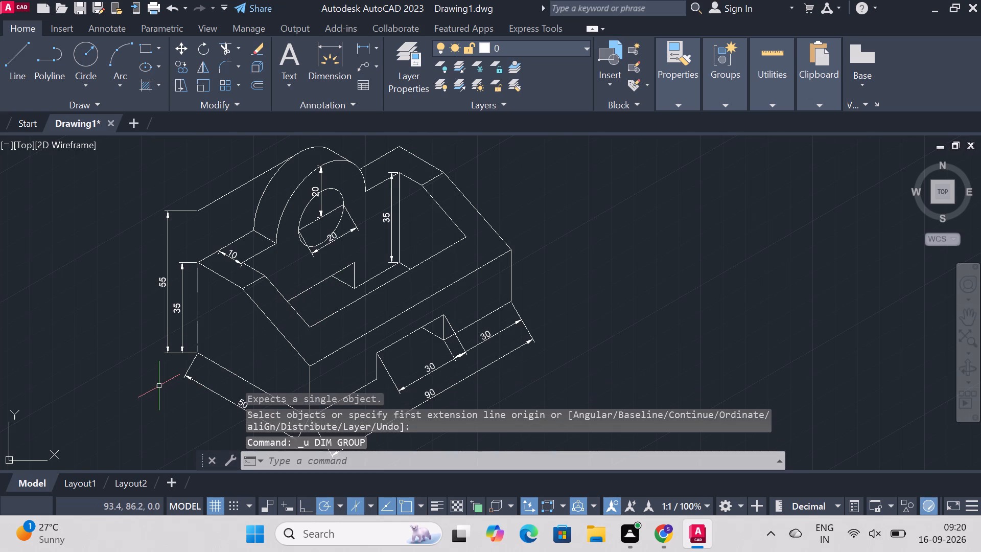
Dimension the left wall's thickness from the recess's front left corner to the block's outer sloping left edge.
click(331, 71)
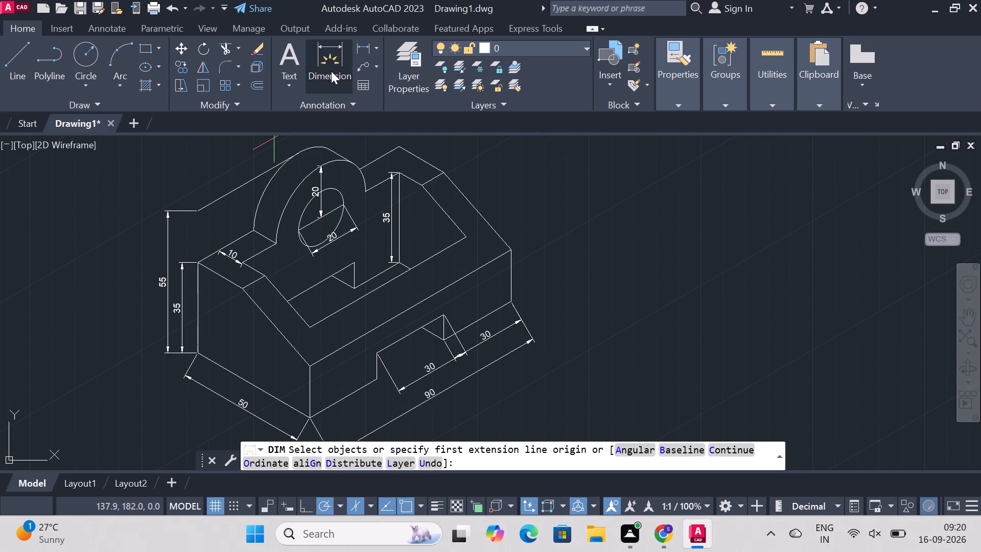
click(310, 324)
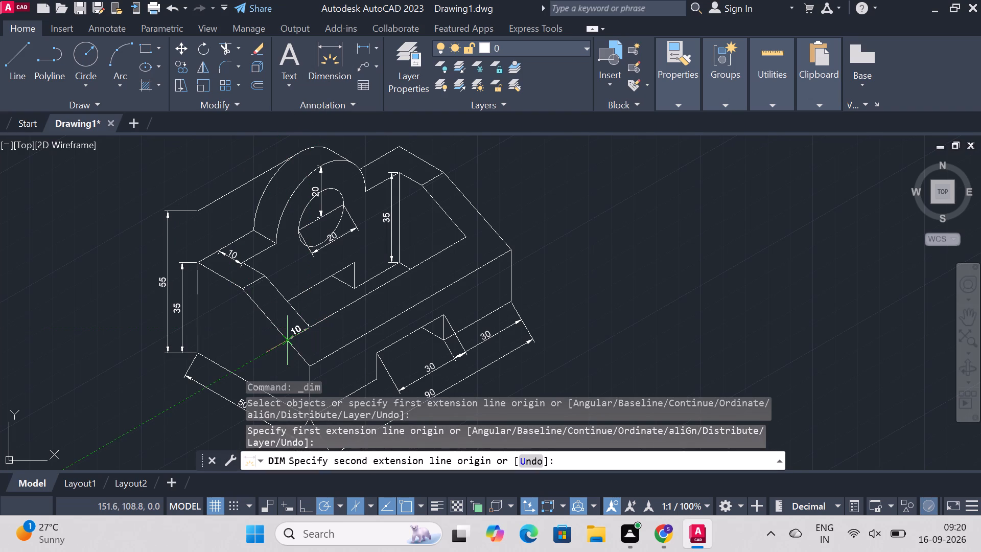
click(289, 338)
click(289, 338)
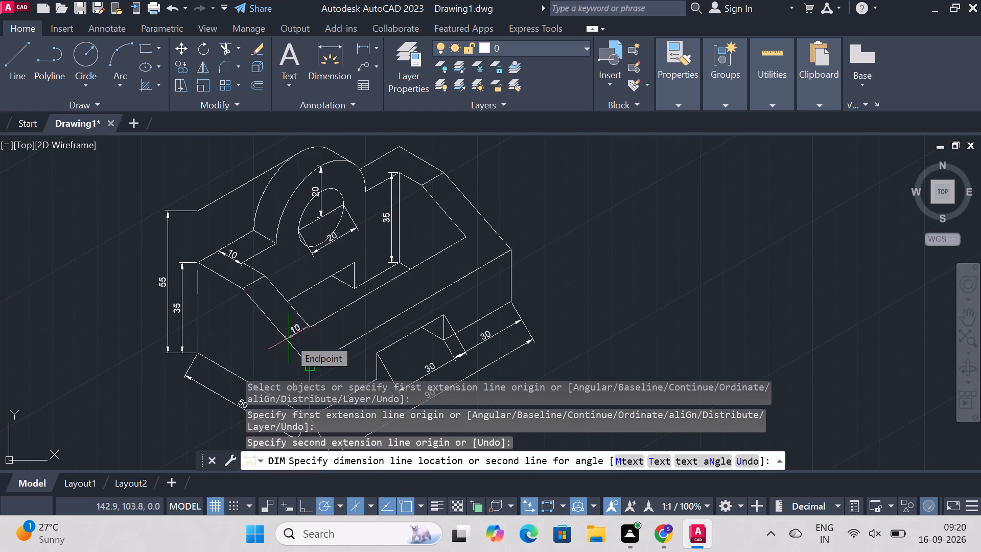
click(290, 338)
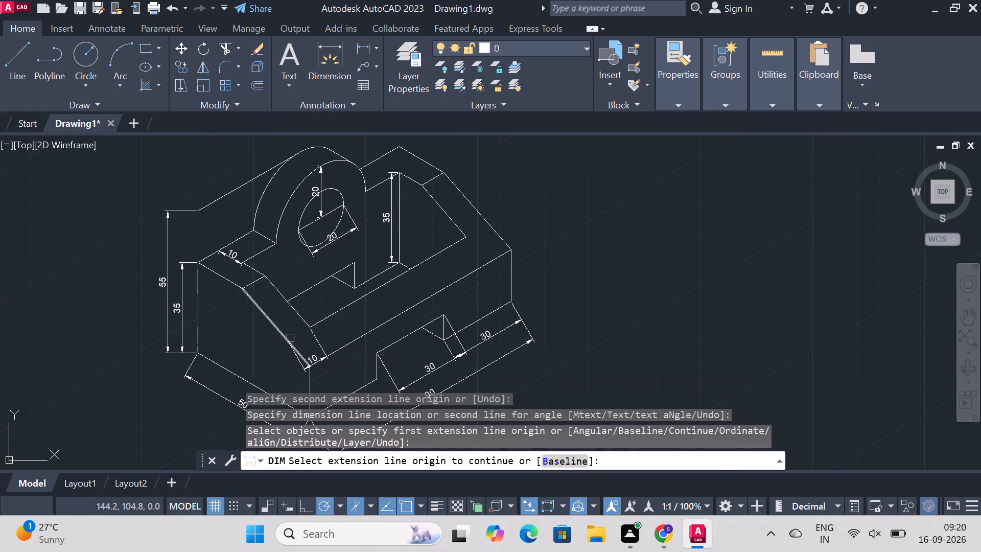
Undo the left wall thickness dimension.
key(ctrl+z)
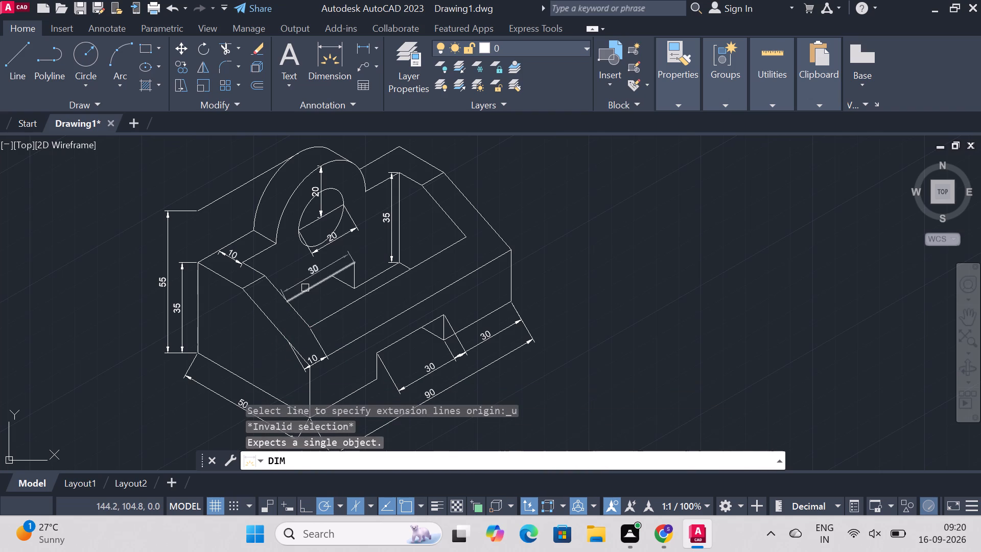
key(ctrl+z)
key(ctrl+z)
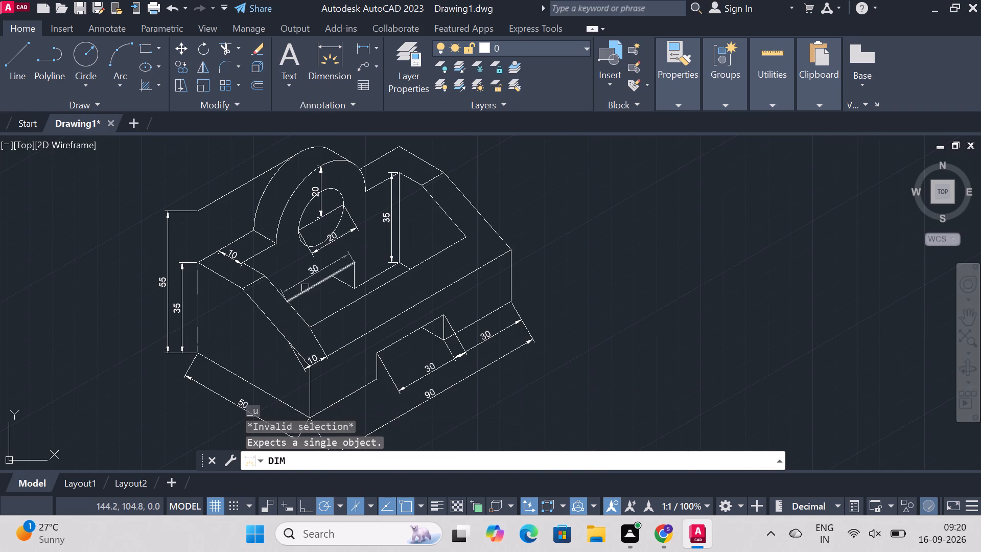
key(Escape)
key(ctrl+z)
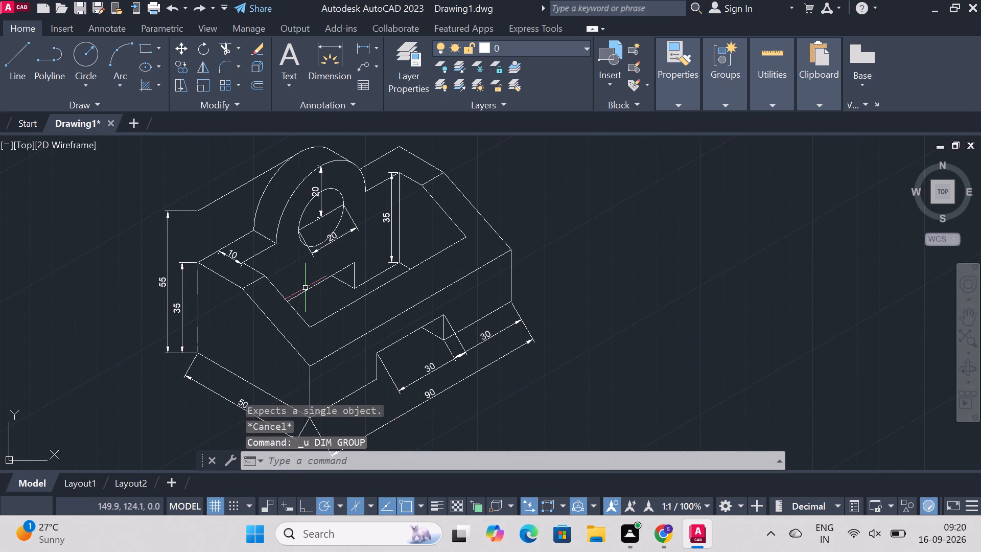
Dimension the left wall's thickness from the recess's front left corner to the outer sloping edge, placing the dimension near the front corner.
click(322, 72)
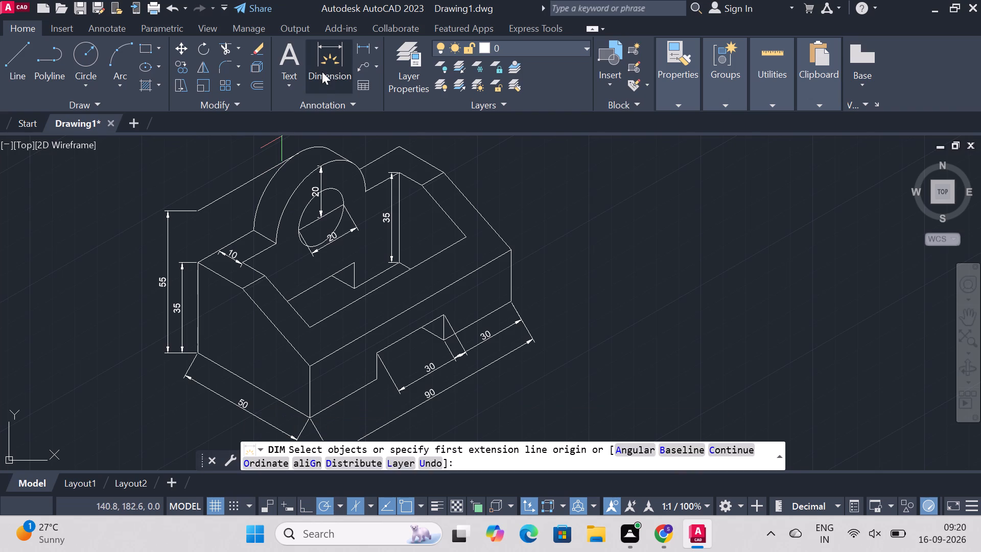
click(308, 330)
click(291, 338)
click(291, 338)
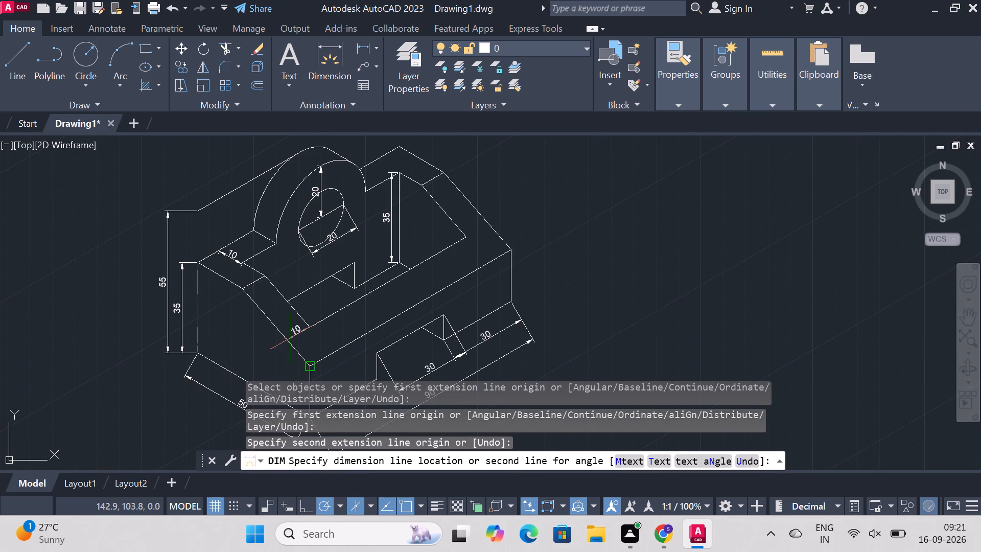
click(291, 338)
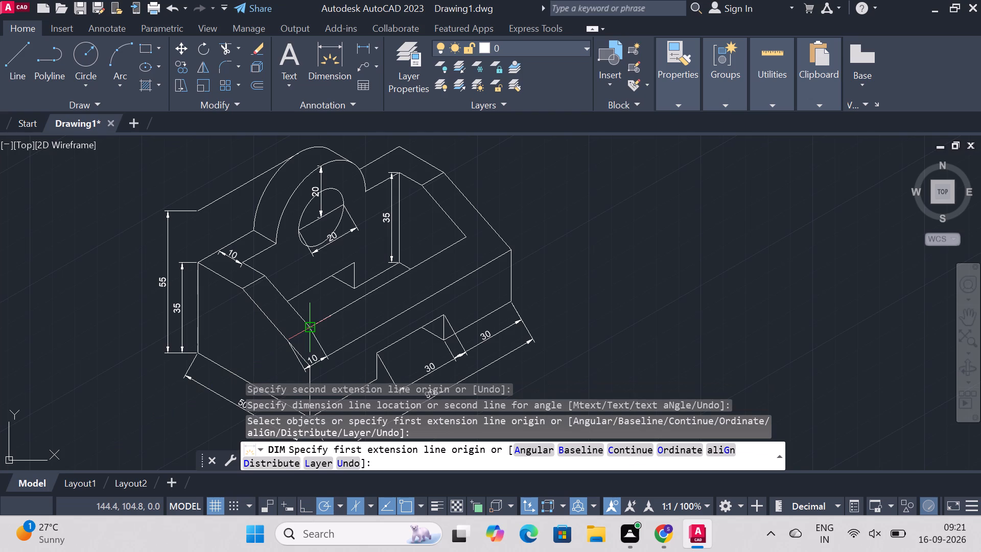
key(Escape)
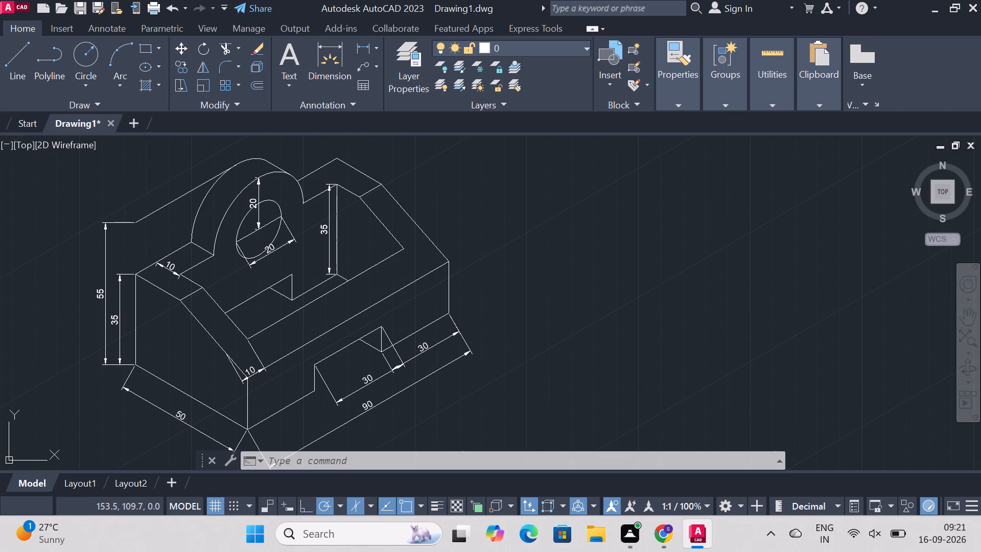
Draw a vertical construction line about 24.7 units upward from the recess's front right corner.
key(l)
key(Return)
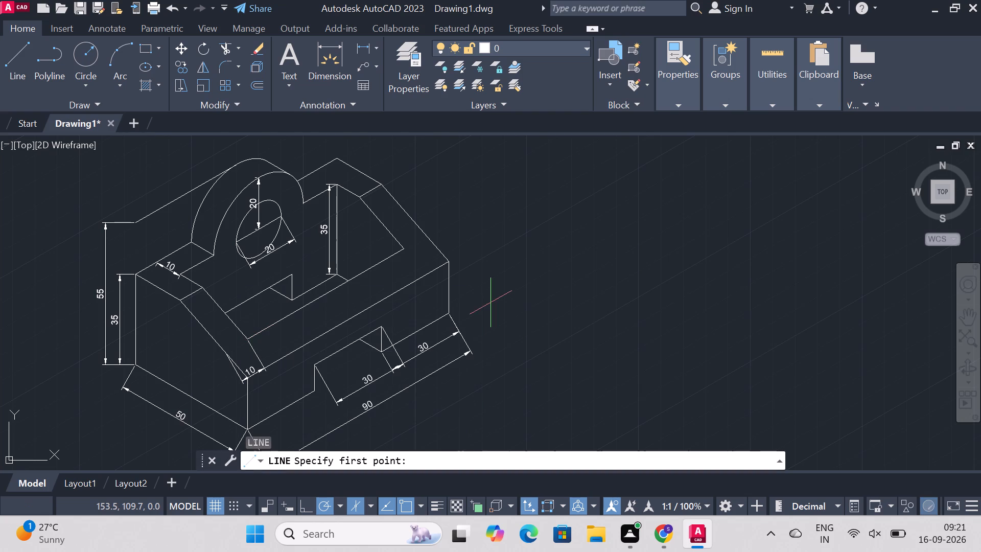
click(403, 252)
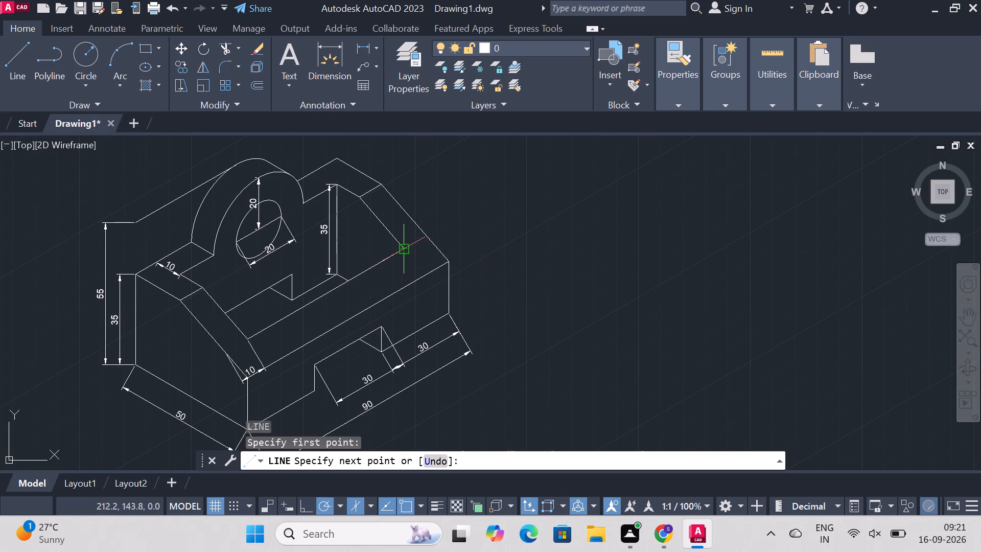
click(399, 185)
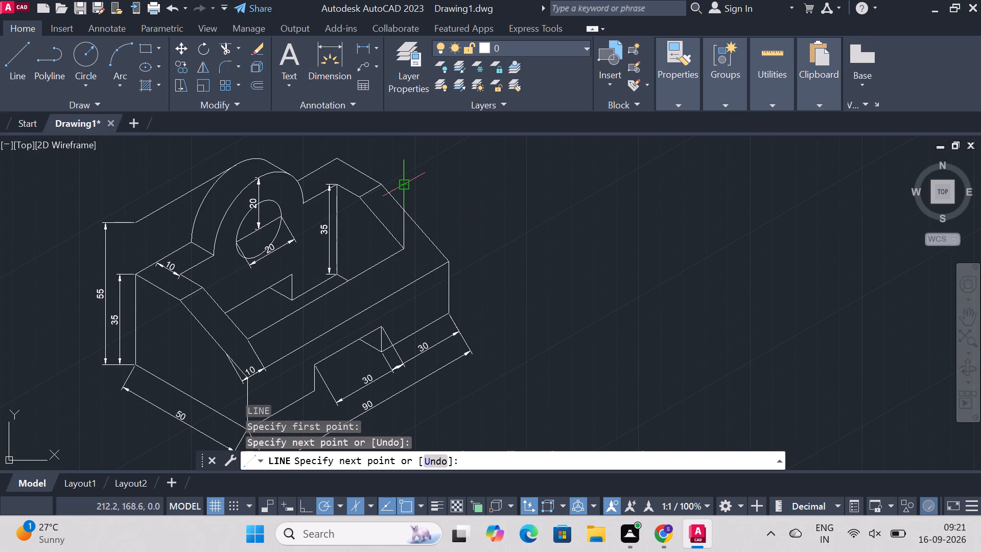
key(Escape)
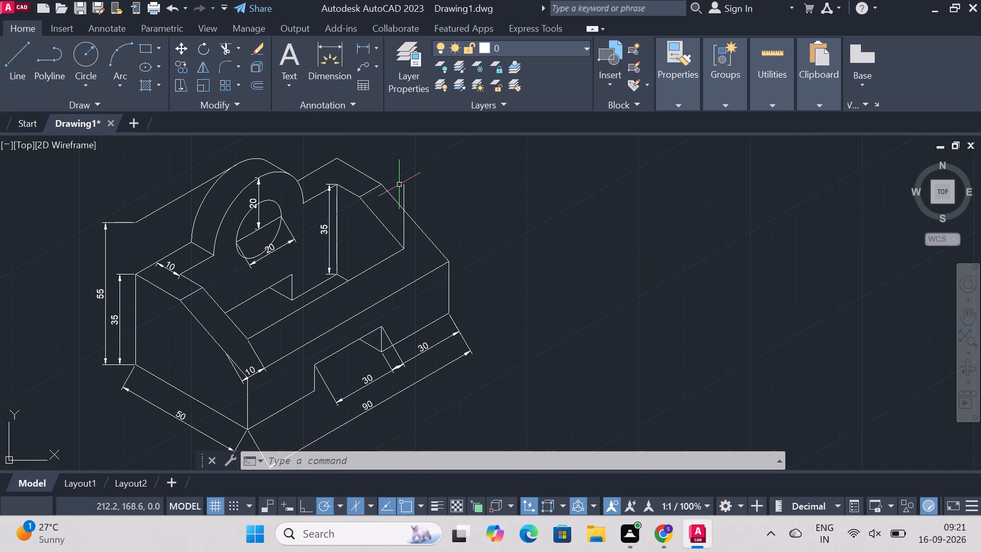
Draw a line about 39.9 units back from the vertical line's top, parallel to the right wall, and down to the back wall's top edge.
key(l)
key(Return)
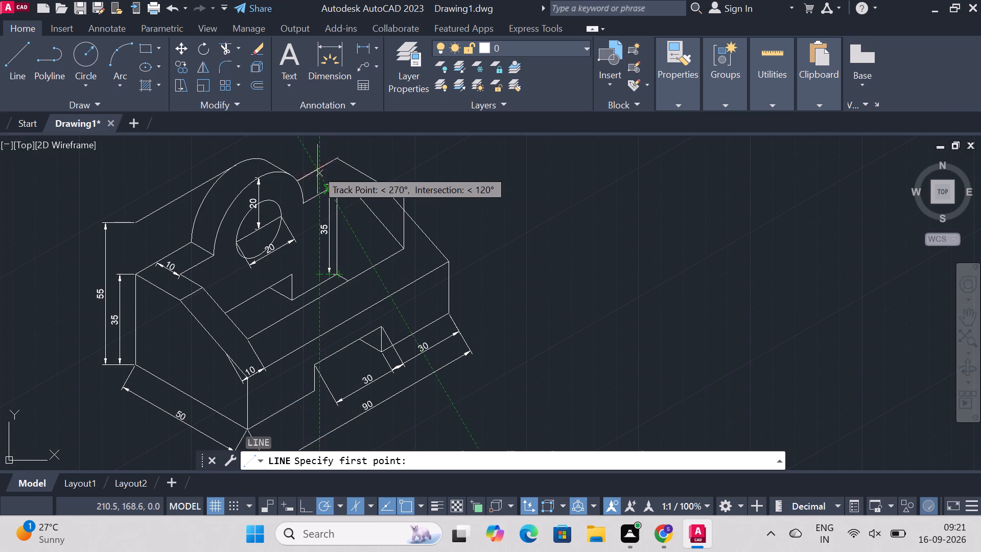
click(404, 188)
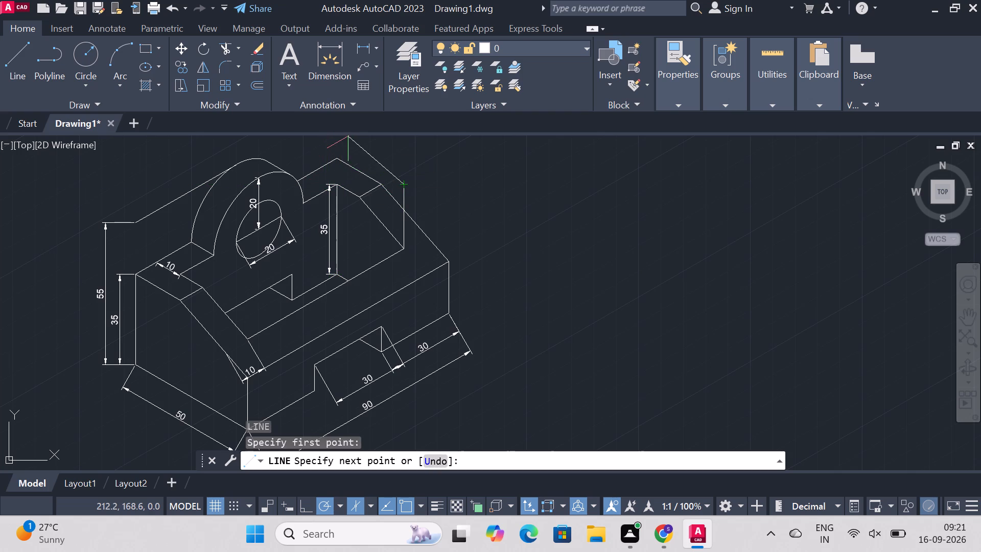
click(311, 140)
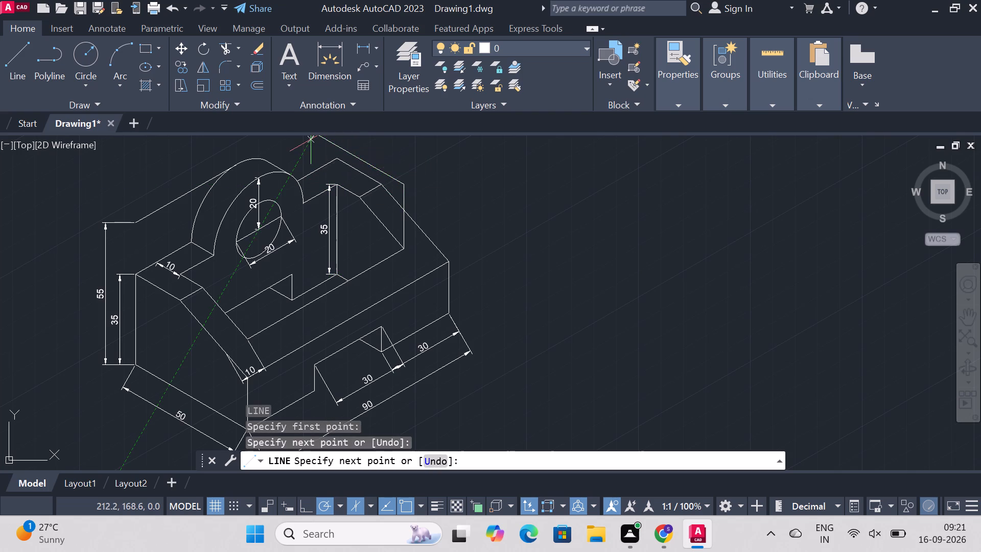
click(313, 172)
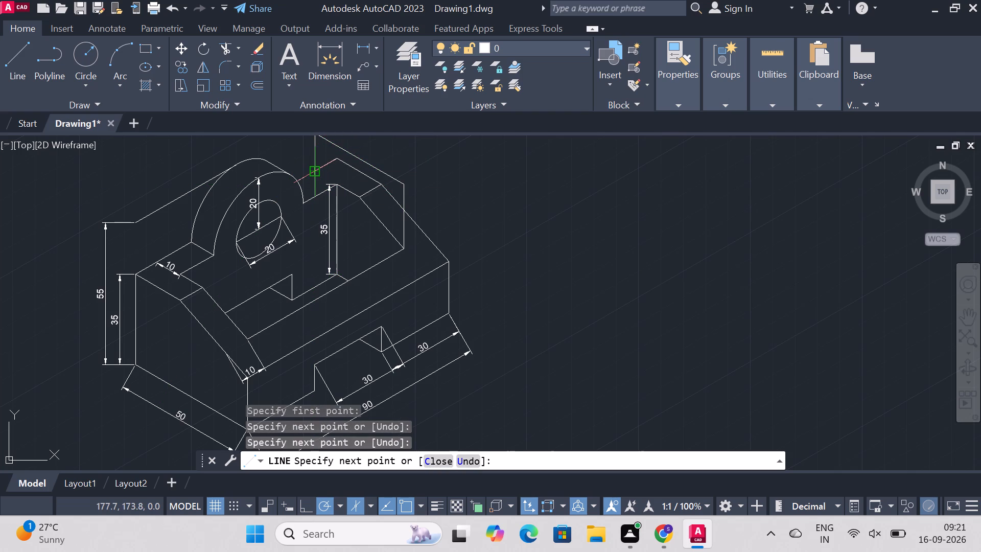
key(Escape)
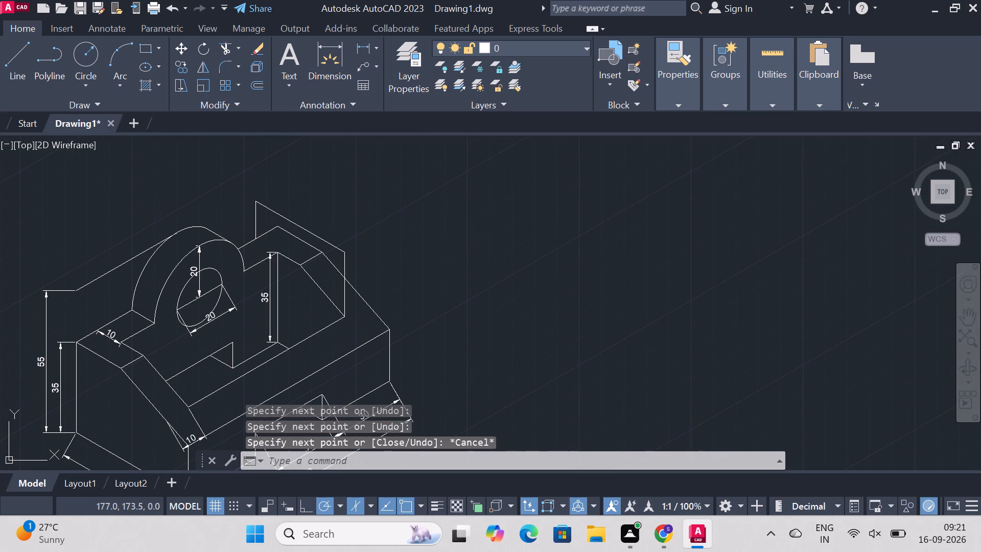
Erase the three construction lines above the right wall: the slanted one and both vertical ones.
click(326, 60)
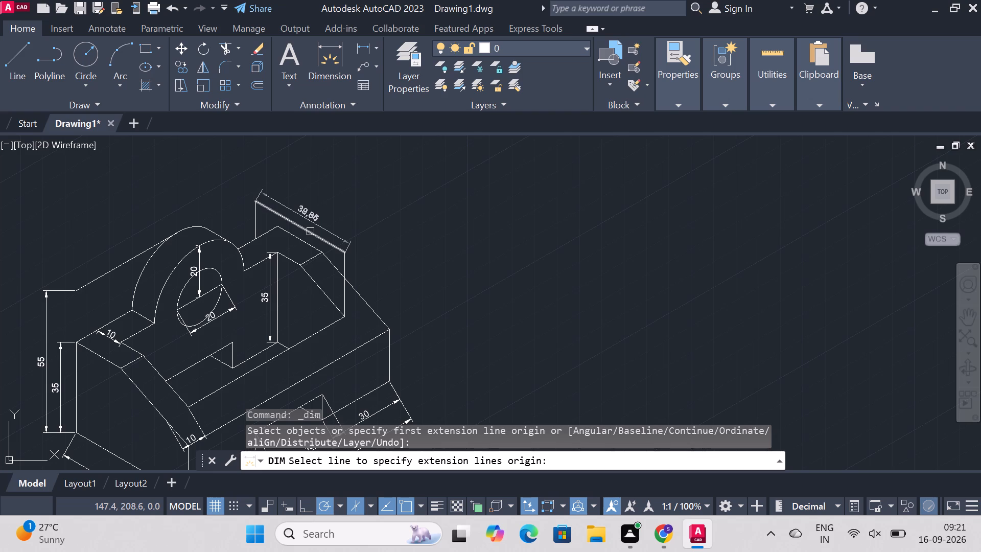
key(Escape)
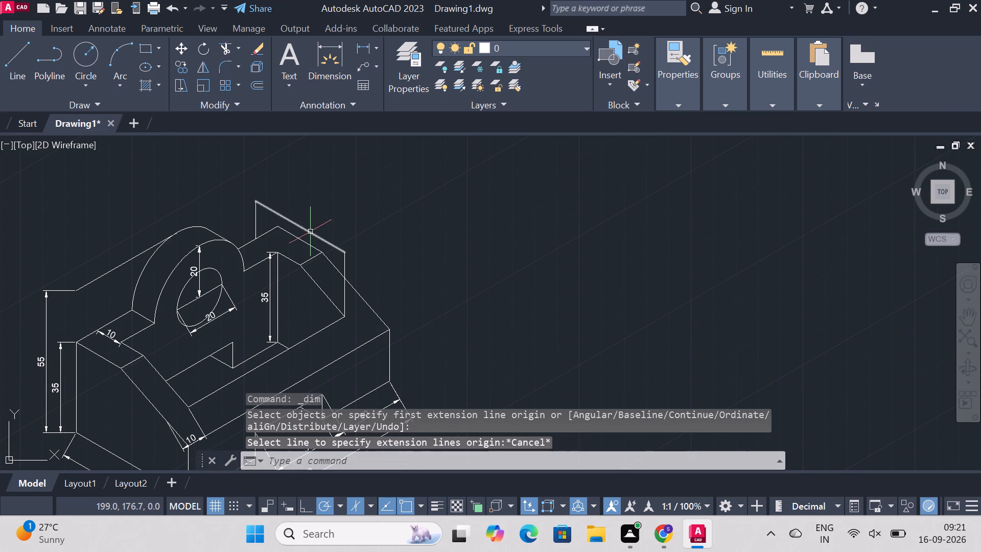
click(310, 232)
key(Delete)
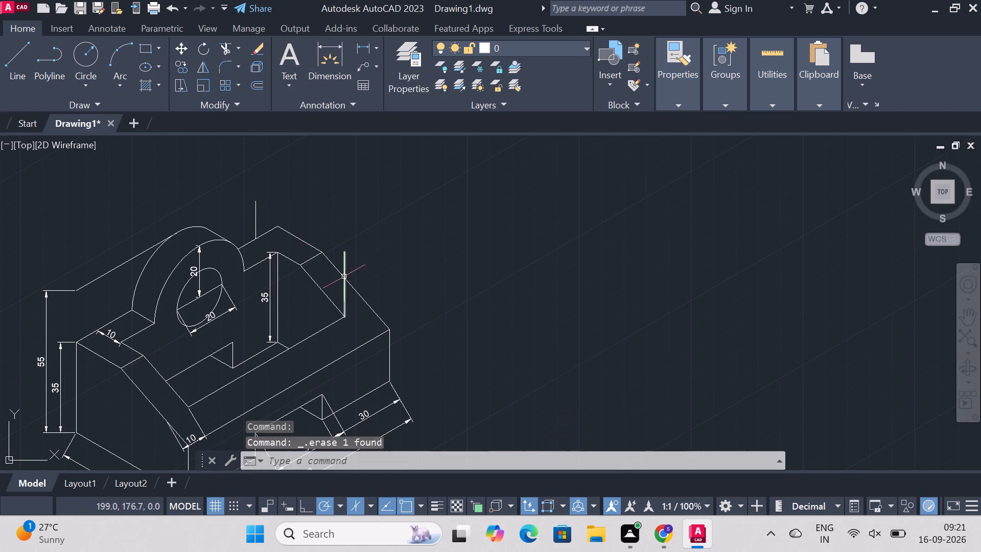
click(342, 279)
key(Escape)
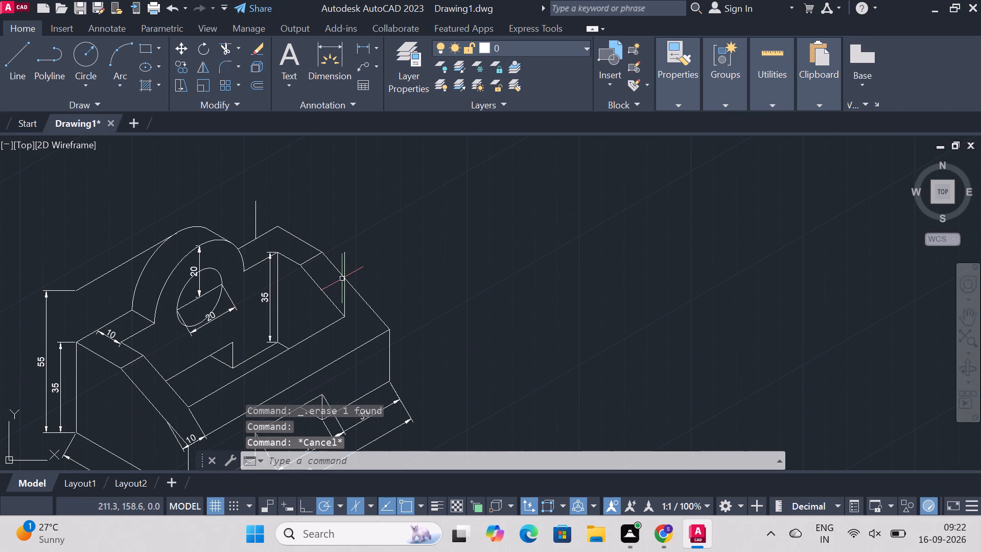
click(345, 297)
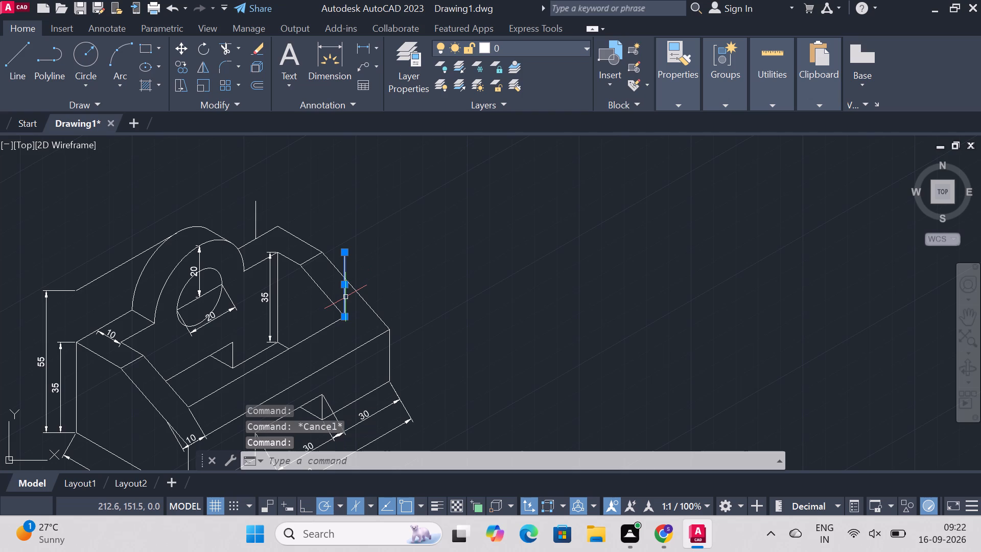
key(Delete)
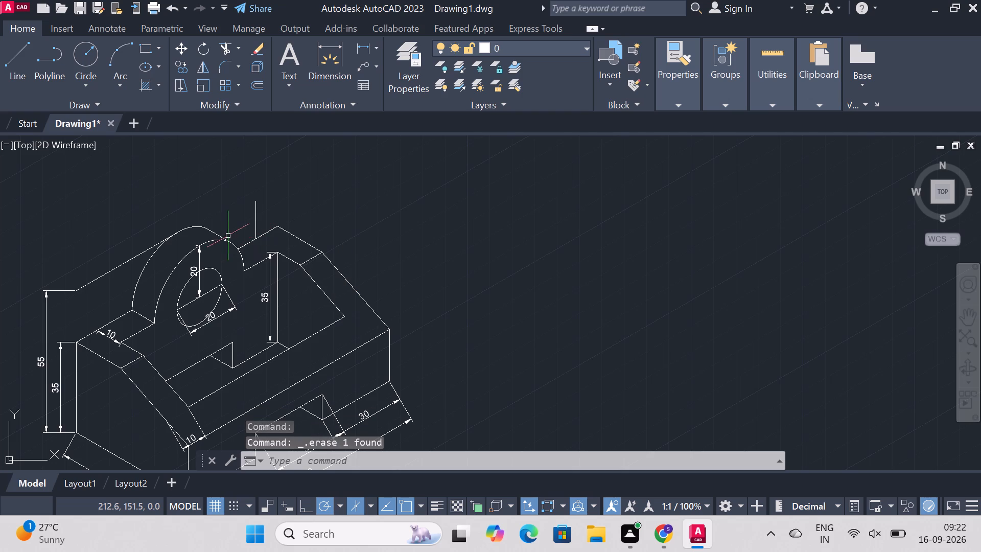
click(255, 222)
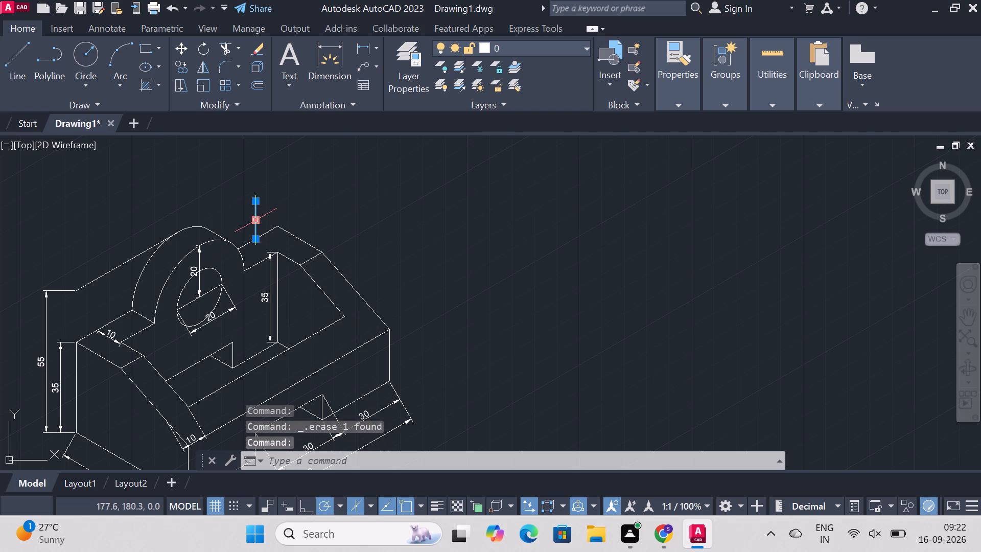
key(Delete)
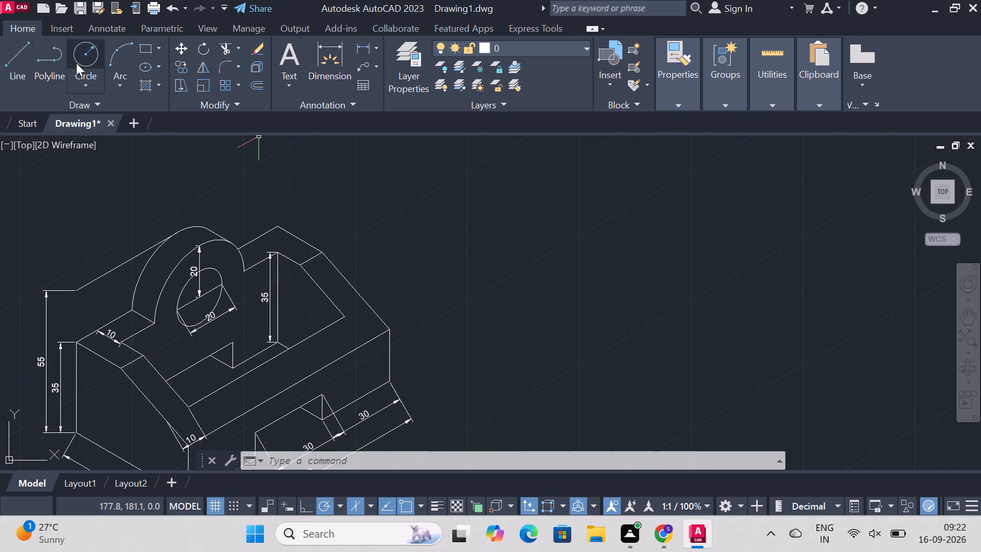
Draw a vertical line about 5.6 units upward from the top of the recess's back right corner.
click(20, 69)
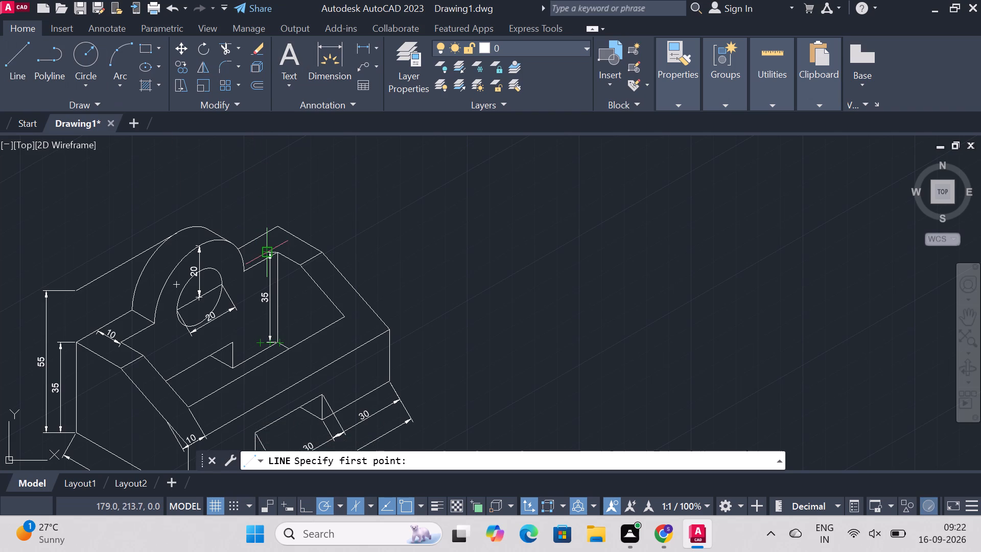
click(275, 254)
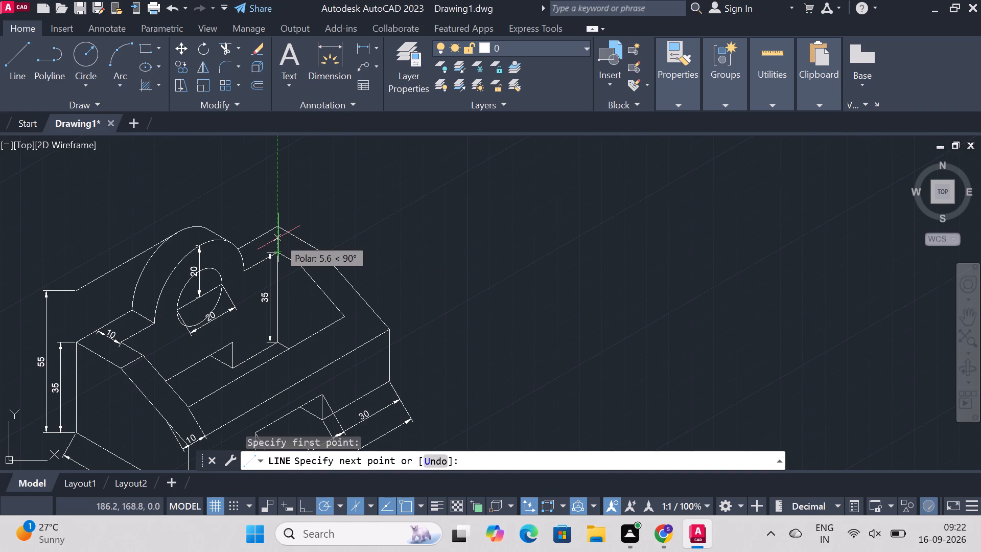
click(278, 238)
key(Escape)
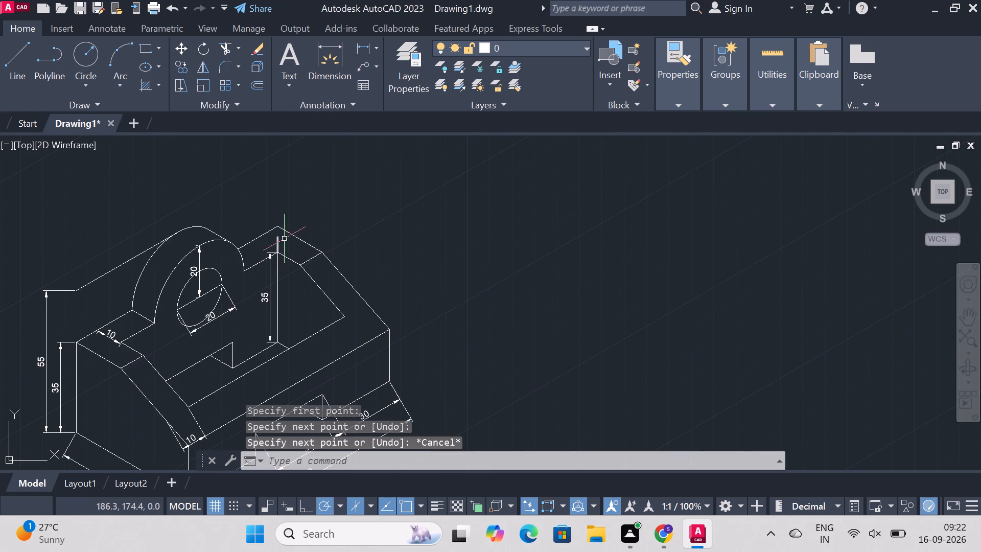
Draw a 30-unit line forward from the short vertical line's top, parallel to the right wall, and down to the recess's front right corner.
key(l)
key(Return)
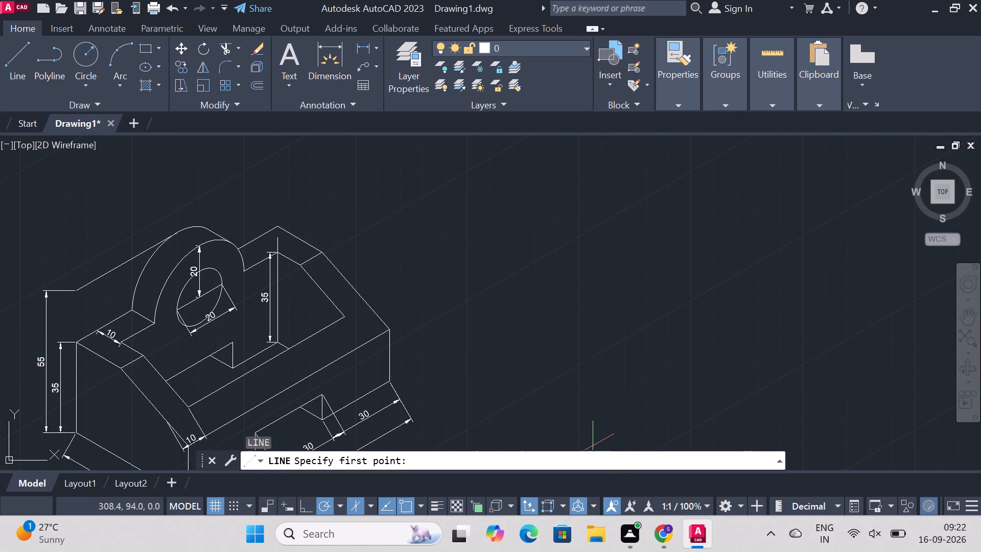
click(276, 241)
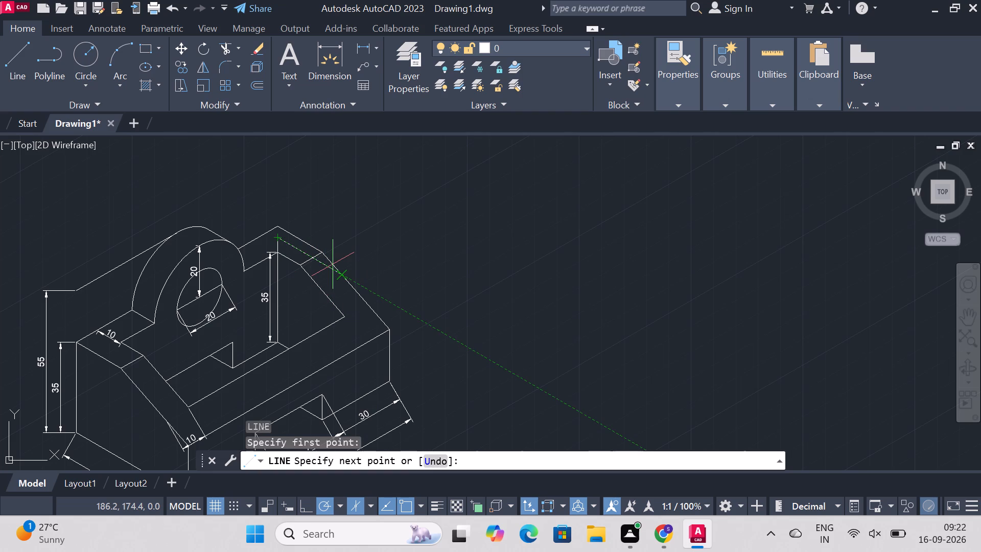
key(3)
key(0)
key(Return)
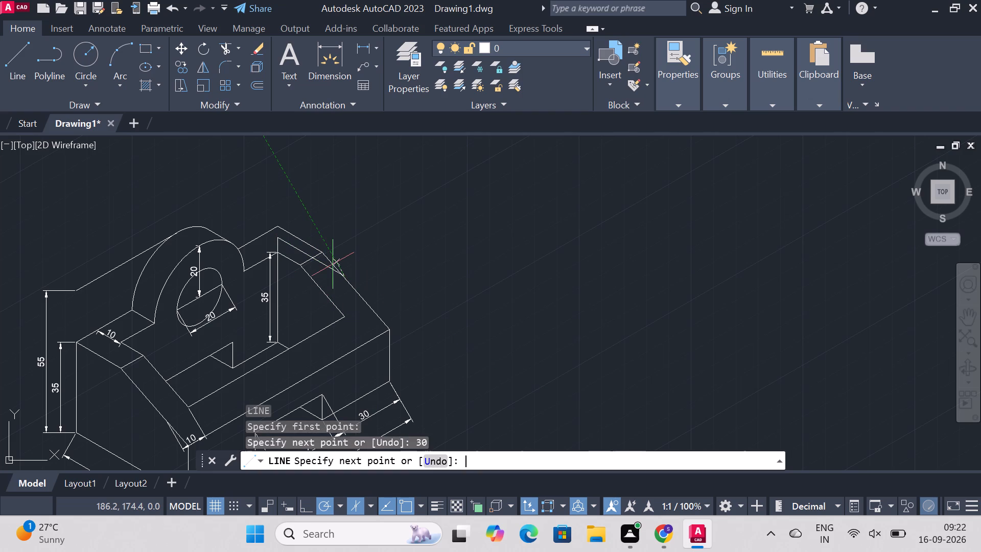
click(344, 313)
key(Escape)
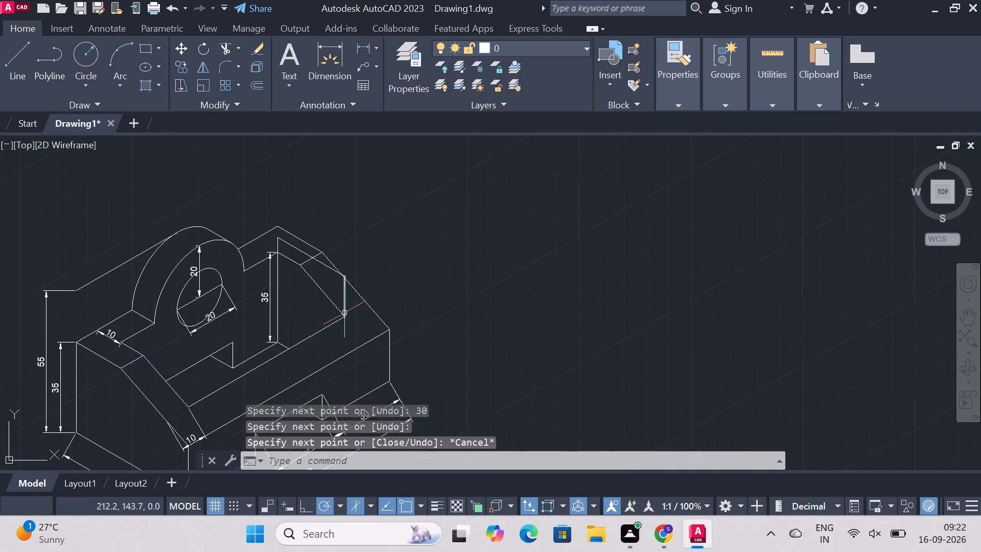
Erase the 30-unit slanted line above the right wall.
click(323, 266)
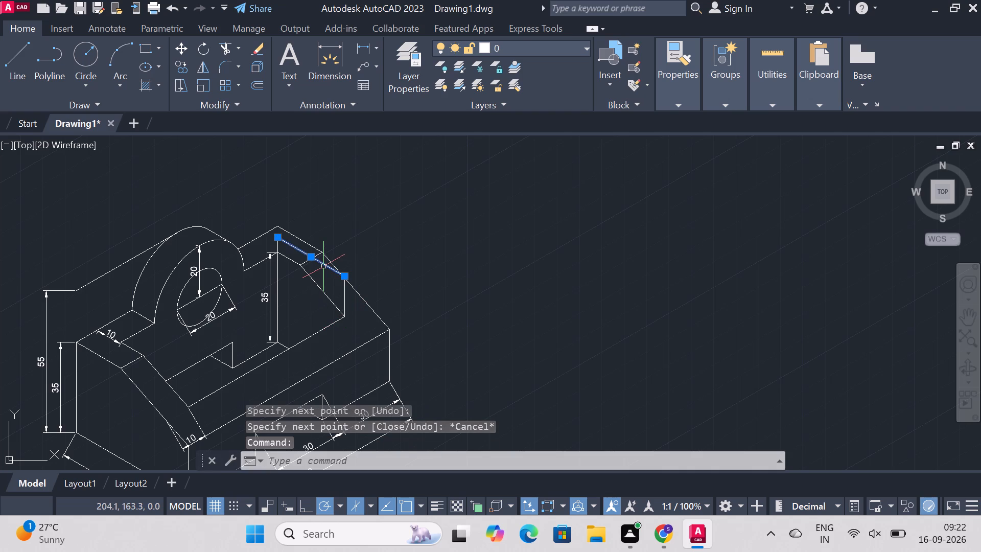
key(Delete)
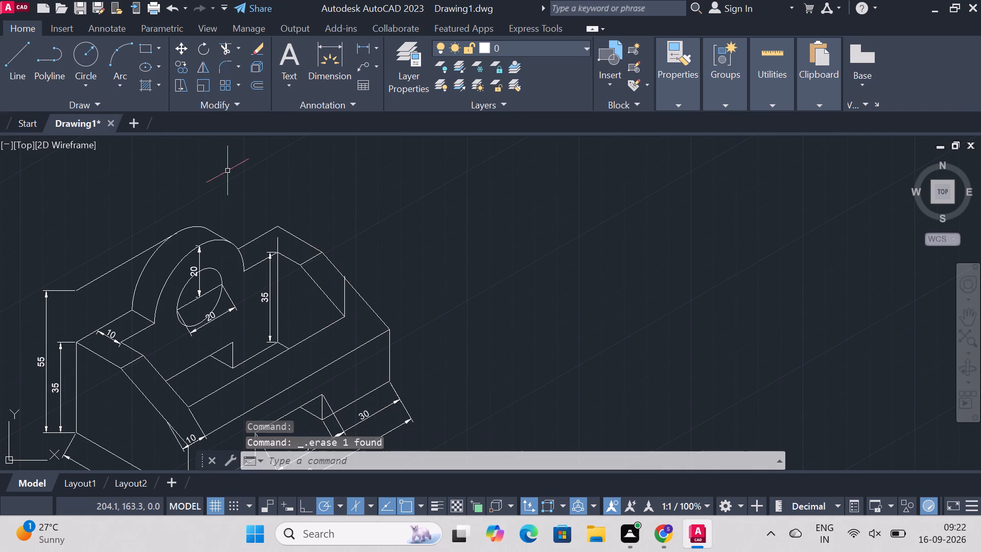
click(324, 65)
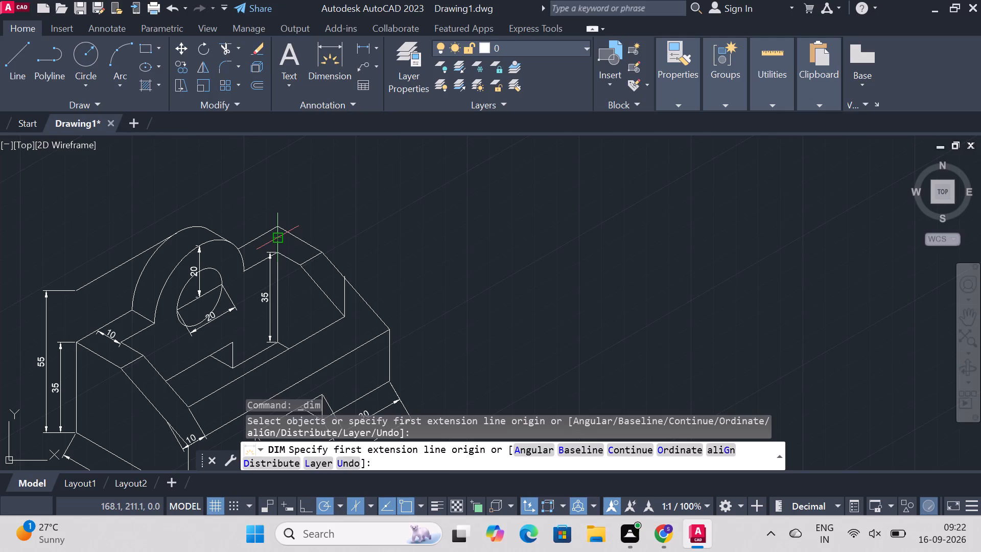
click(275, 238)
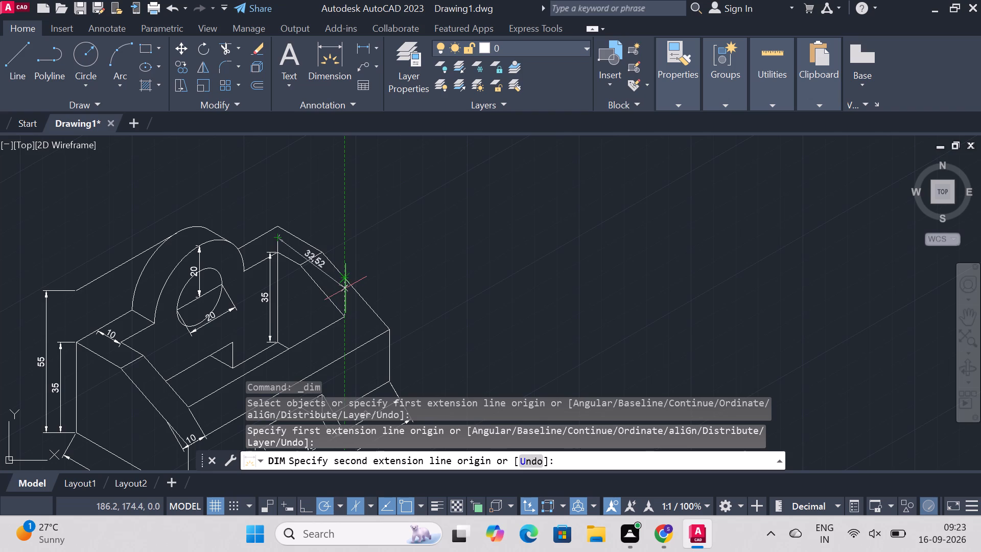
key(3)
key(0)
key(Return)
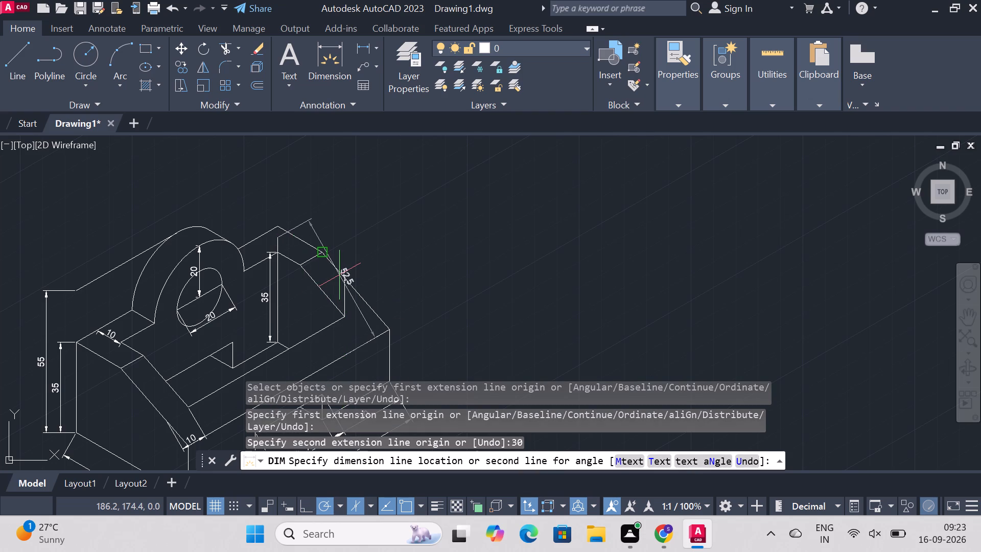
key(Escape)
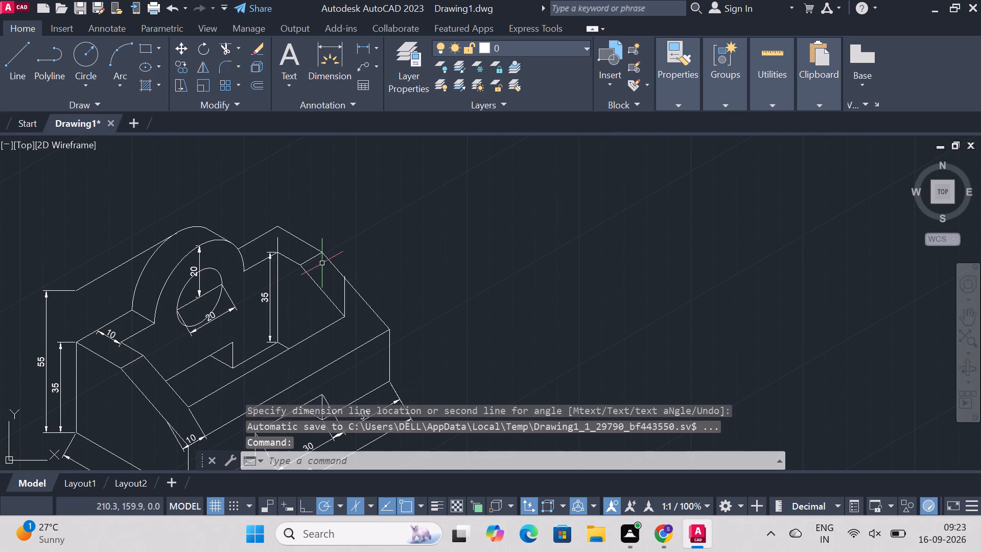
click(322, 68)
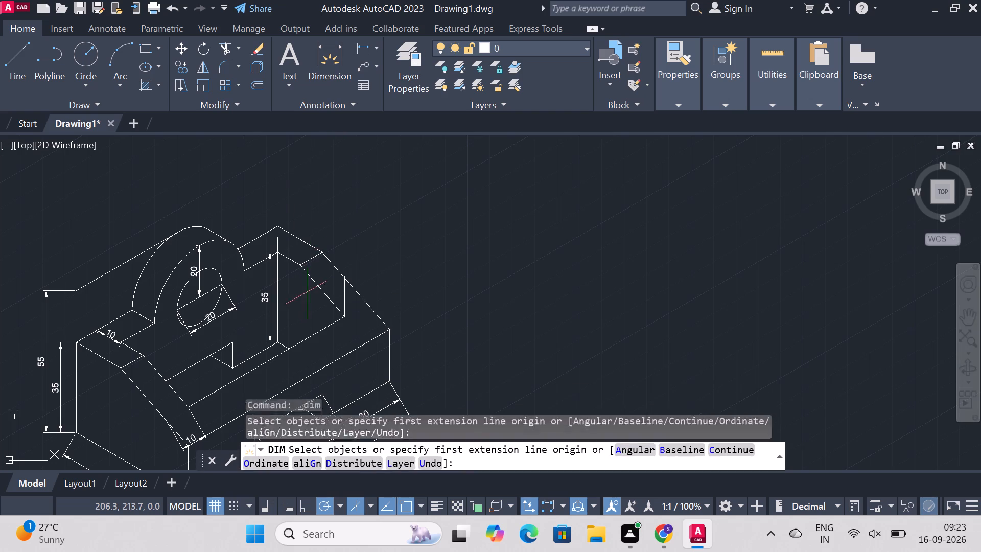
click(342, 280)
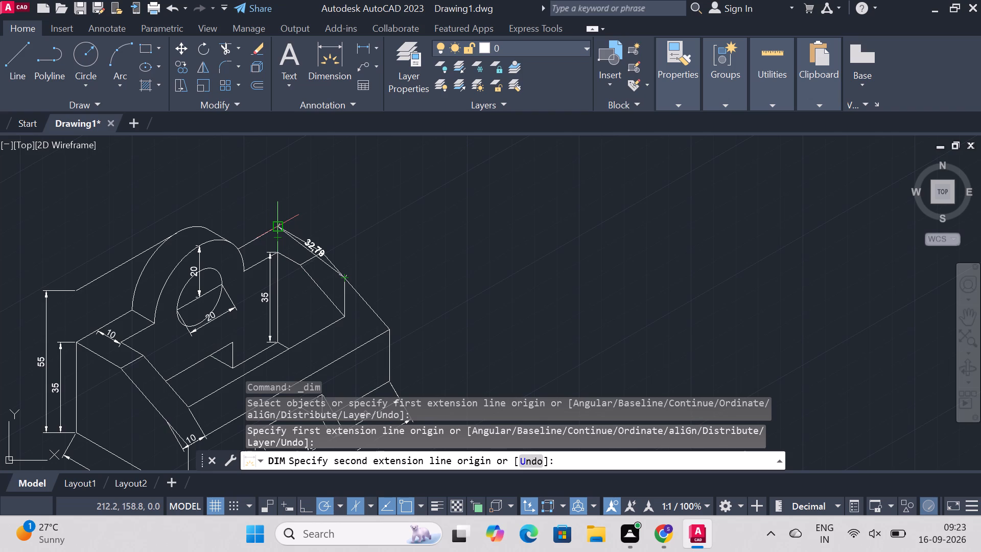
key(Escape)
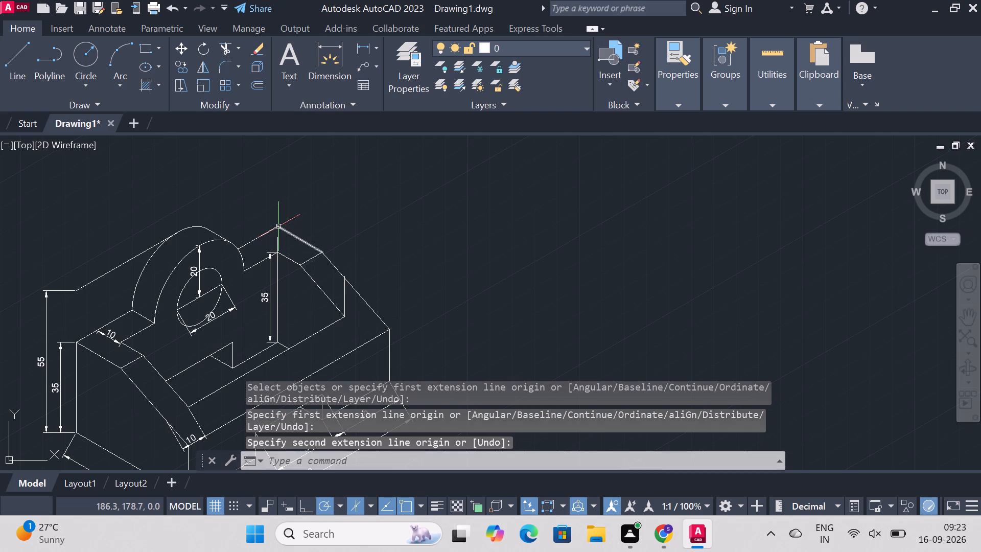
Trim away the vertical line above the recess's front right corner and the short one above its back right corner.
text(tr)
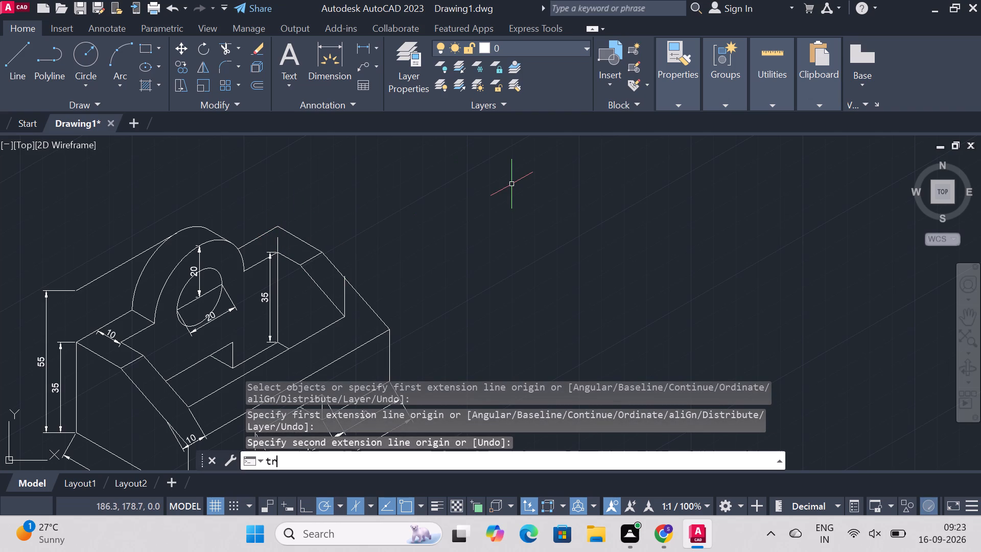
text(im)
key(Return)
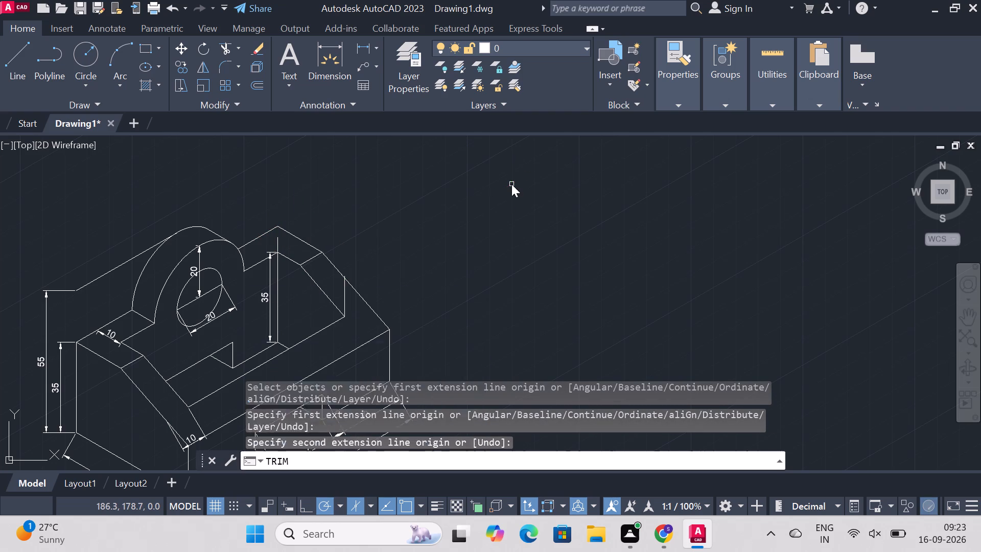
click(343, 295)
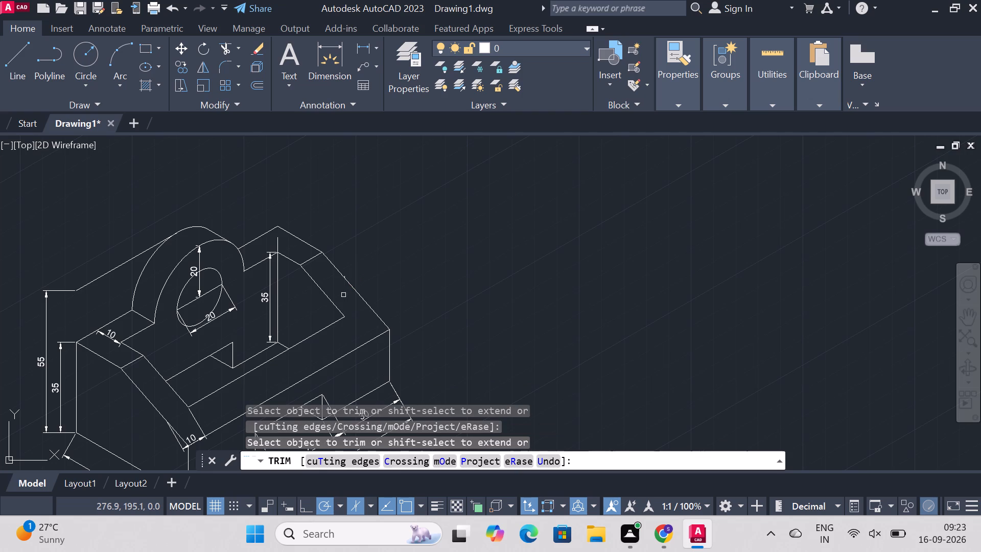
click(276, 245)
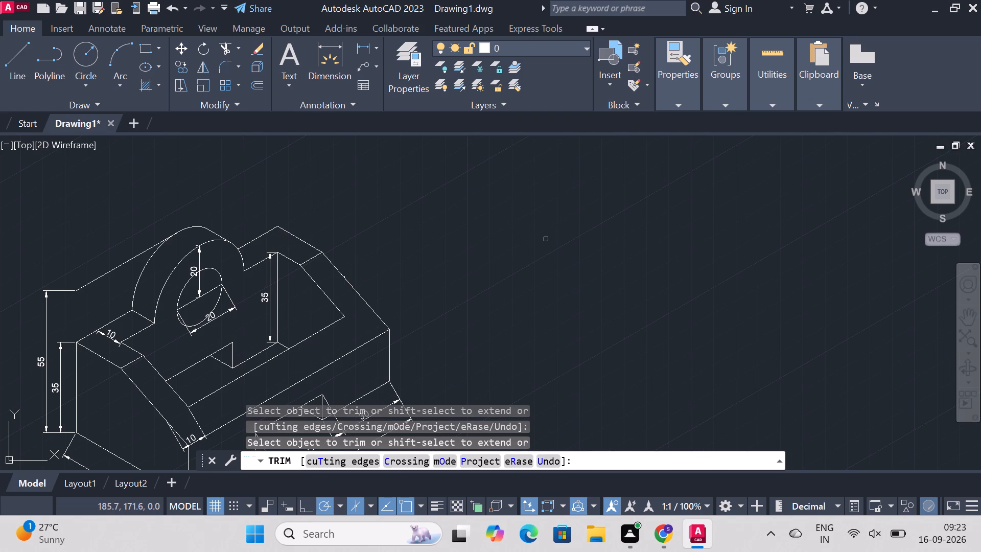
key(Escape)
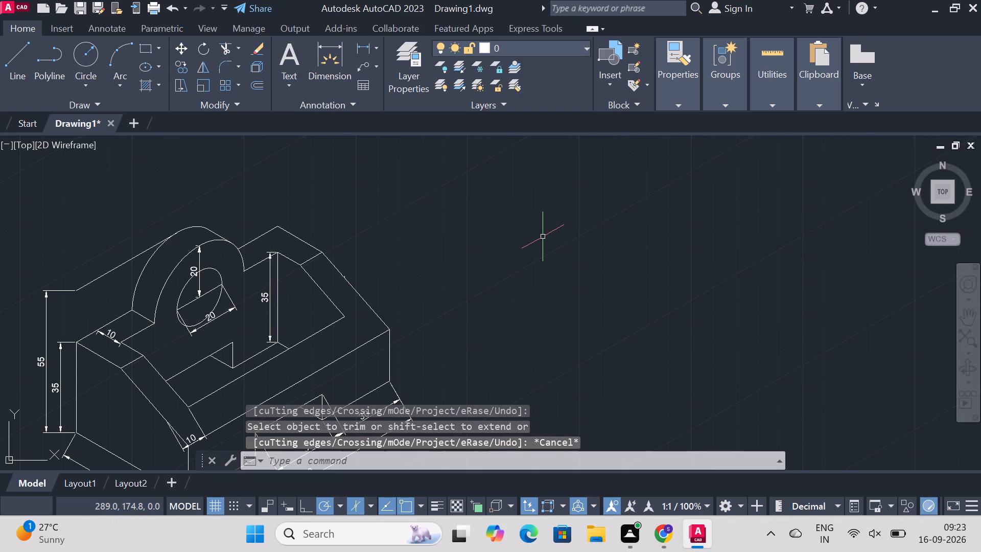
Draw a vertical line about 49.5 units upward from the recess's front right corner.
key(l)
key(Return)
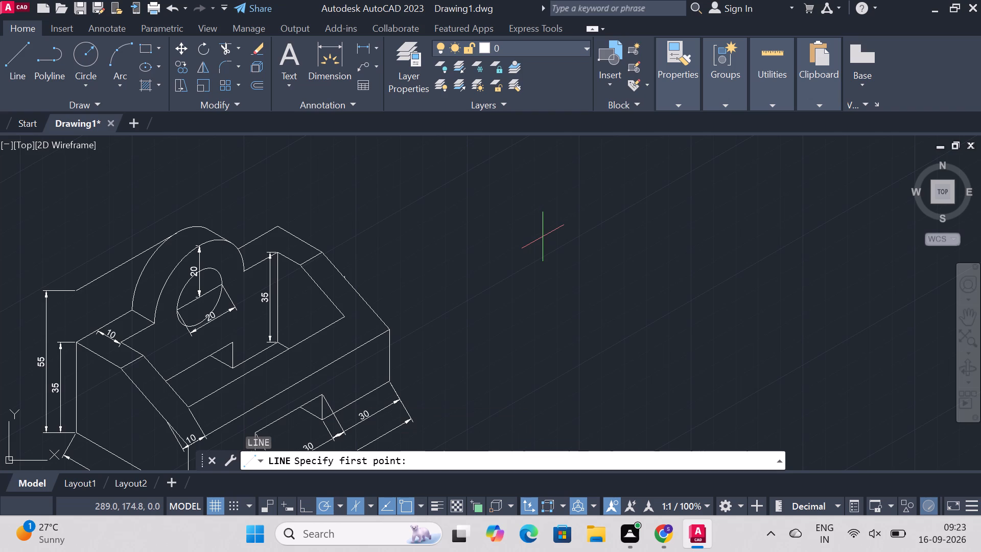
click(345, 316)
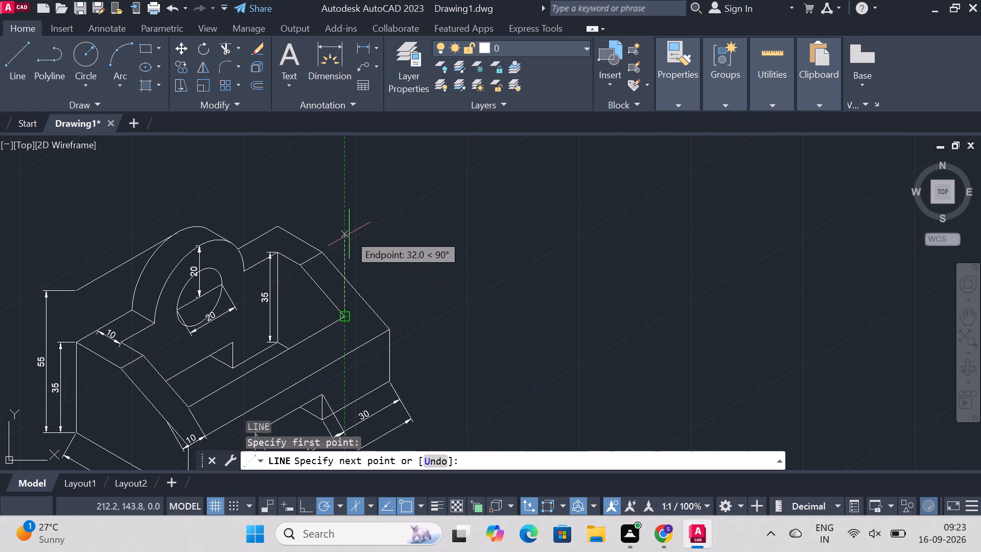
click(347, 189)
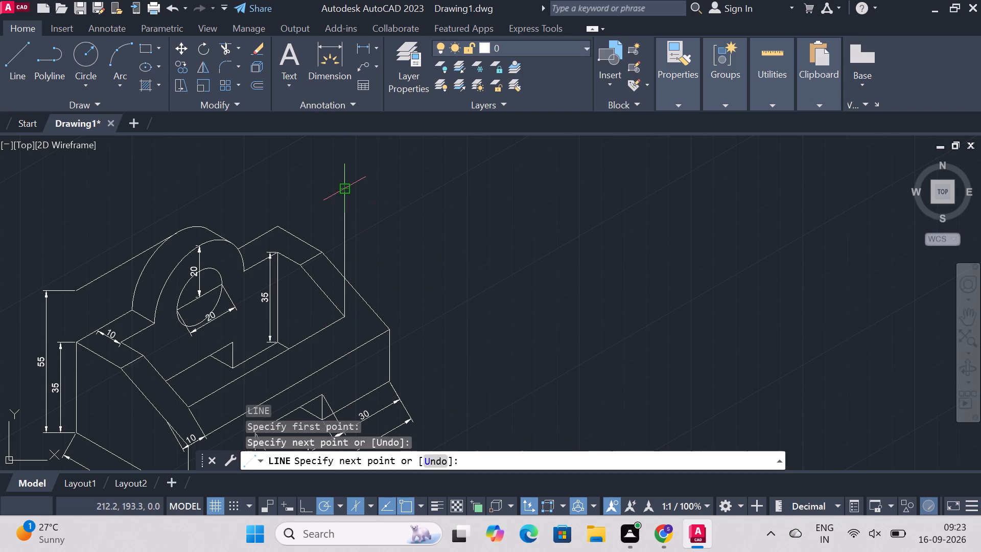
key(Escape)
Draw a line about 22 units up from the recess's back right top corner and about 30 units forward to the tall vertical line.
key(l)
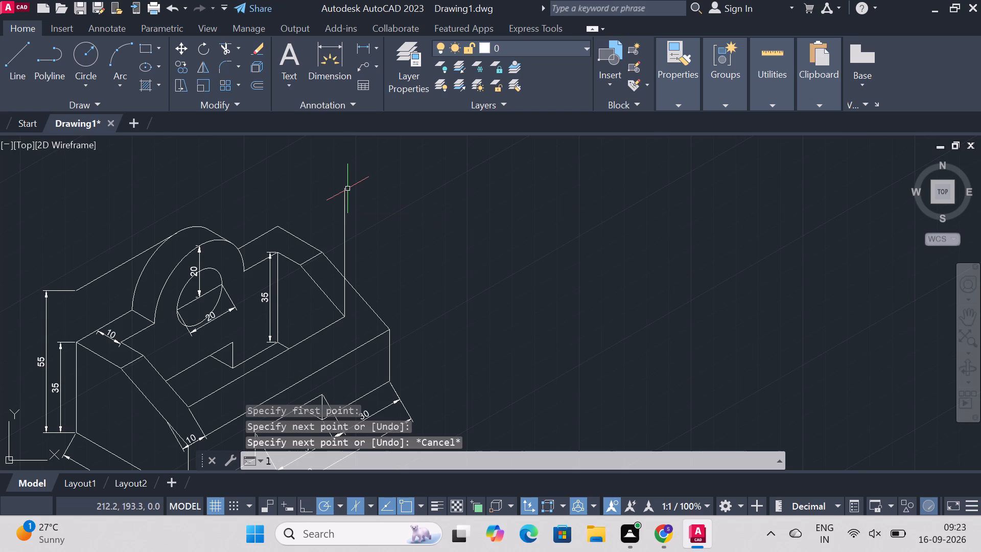
key(Return)
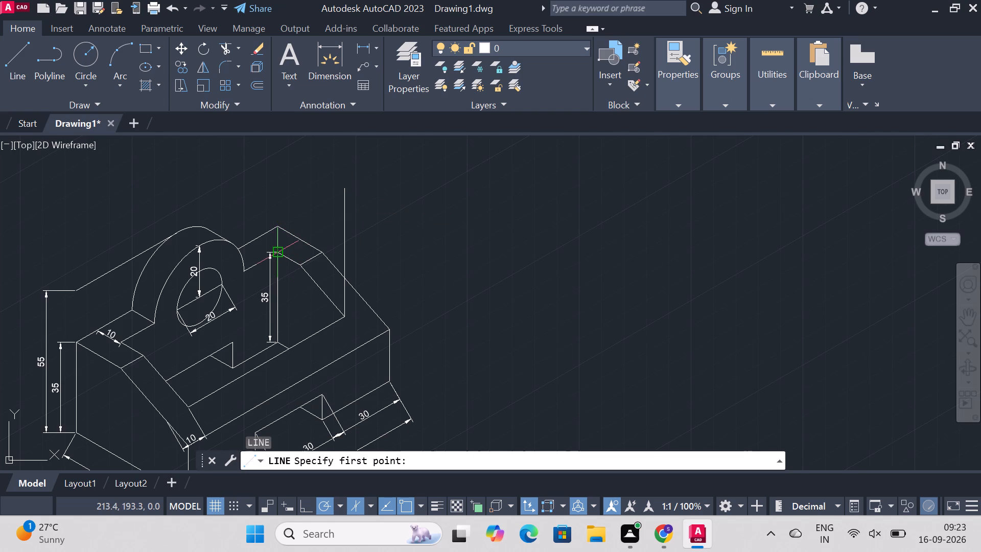
click(274, 251)
click(276, 195)
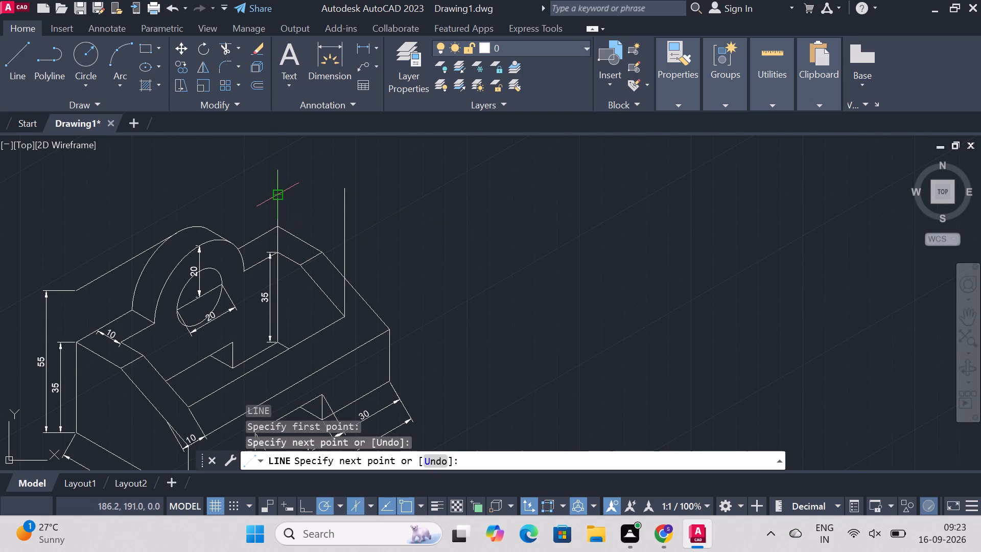
click(337, 235)
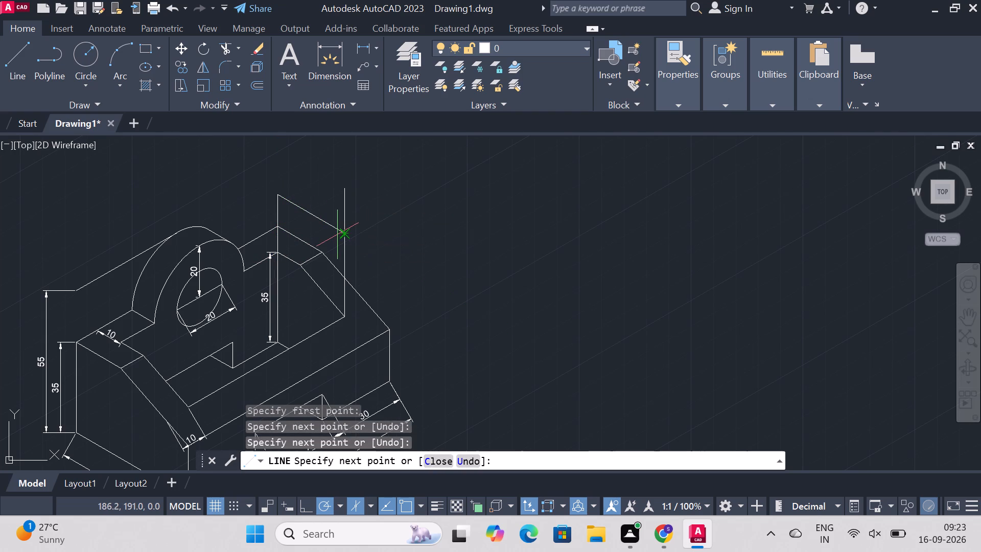
key(Escape)
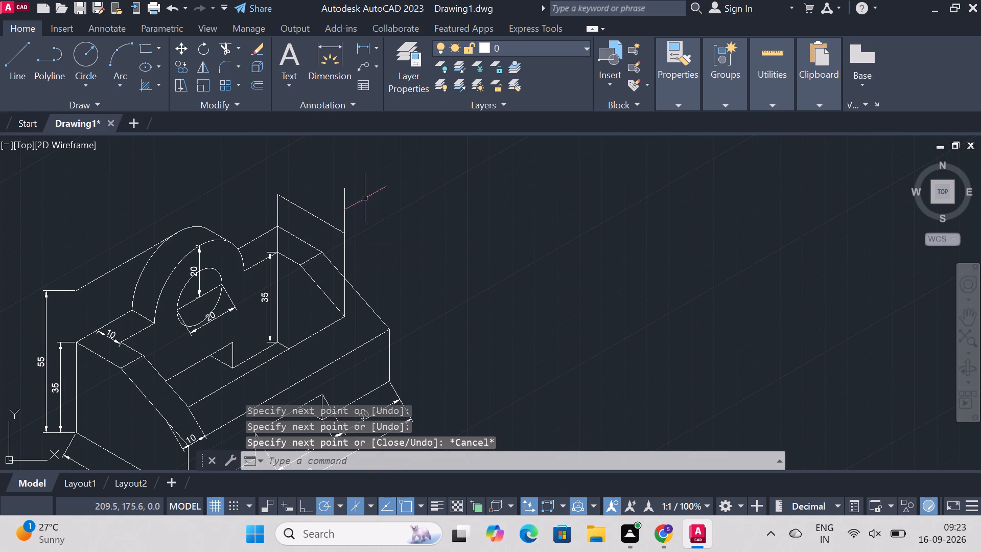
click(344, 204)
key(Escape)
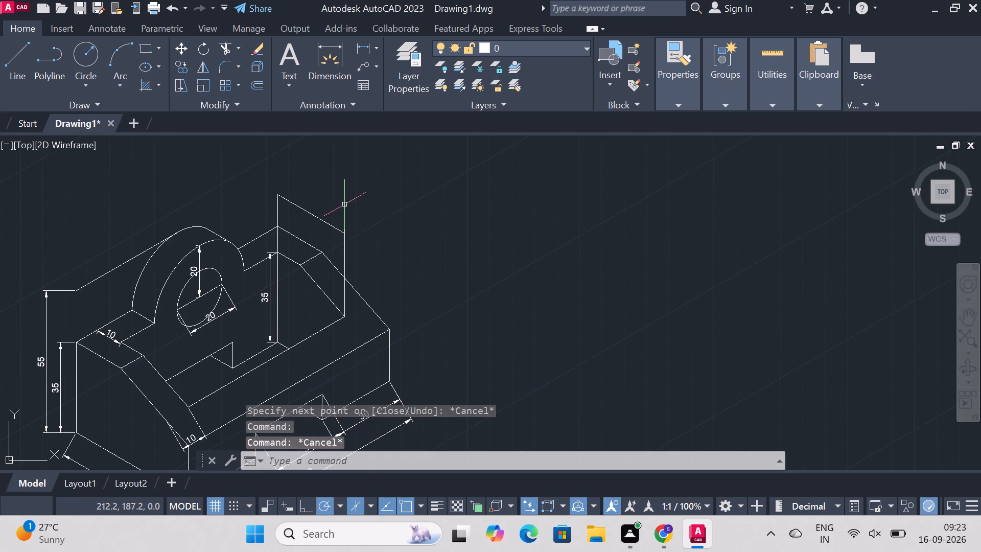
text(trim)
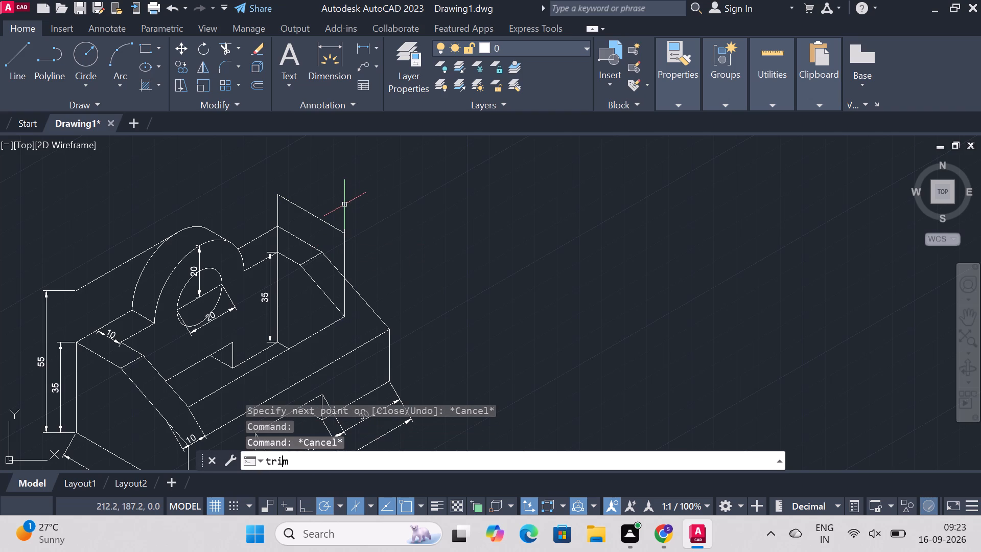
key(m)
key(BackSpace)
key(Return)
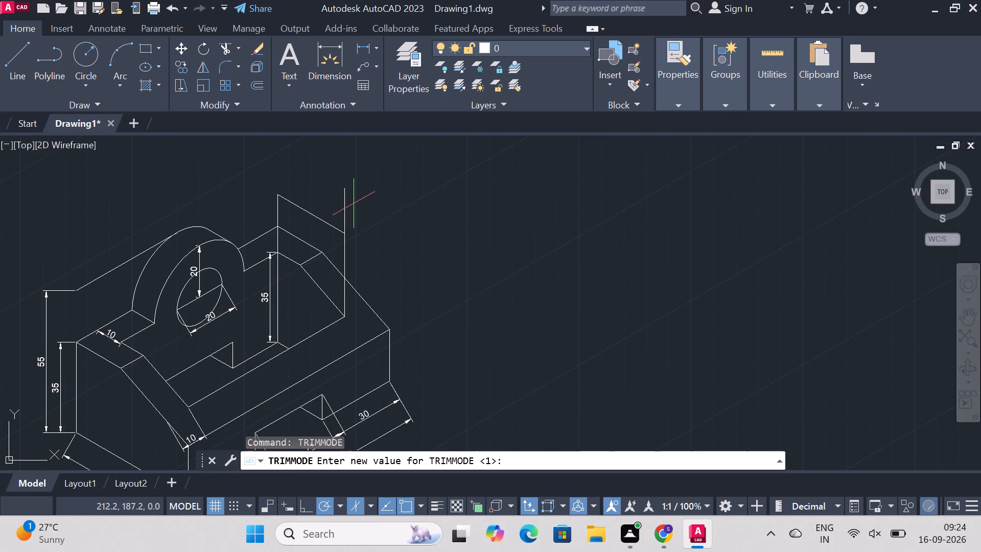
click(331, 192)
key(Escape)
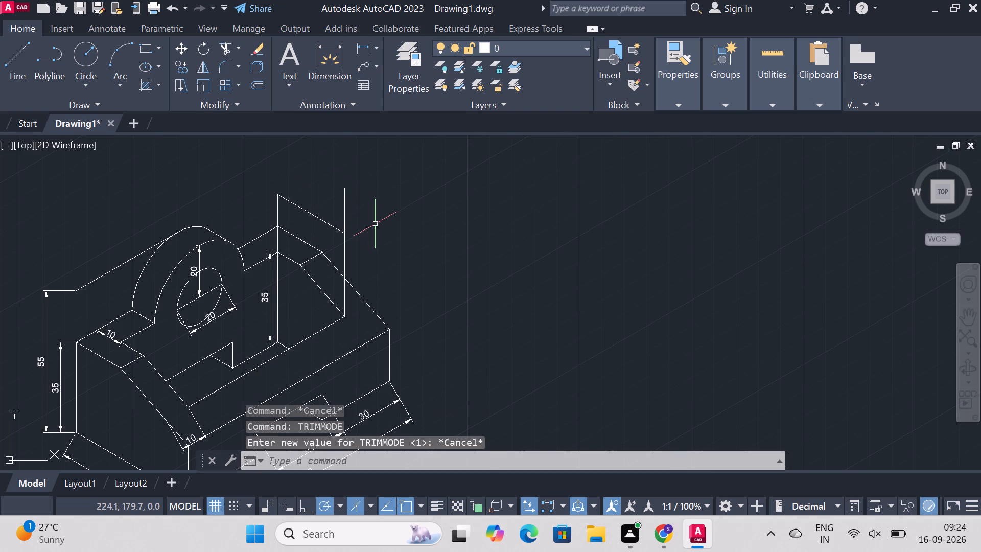
Trim the excess of the front vertical line above its intersection with the slanted line.
text(trim)
key(Return)
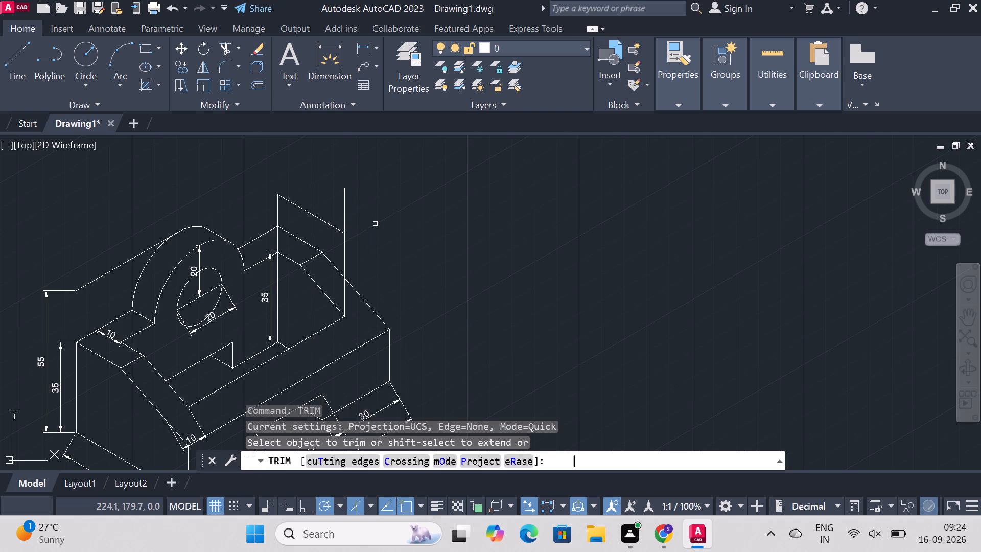
click(346, 211)
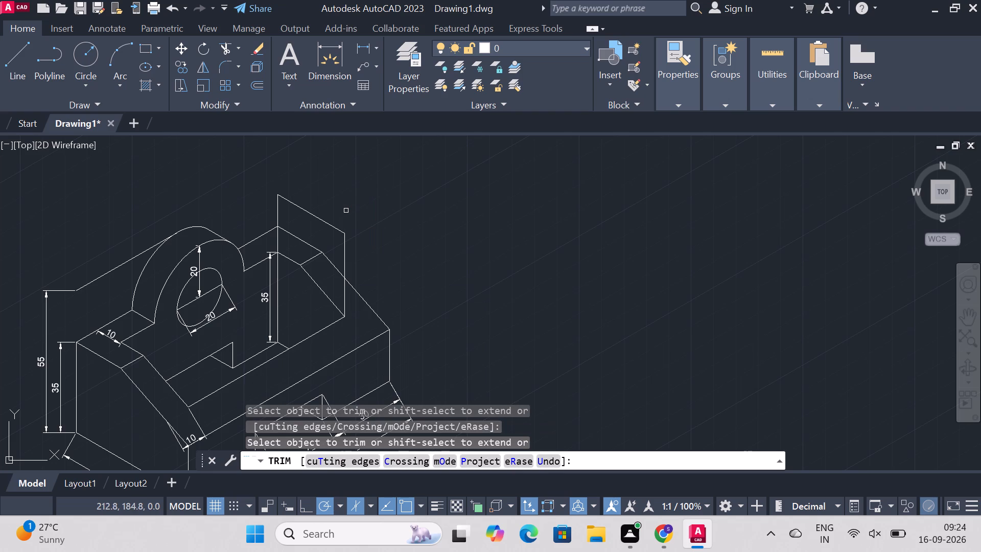
key(Escape)
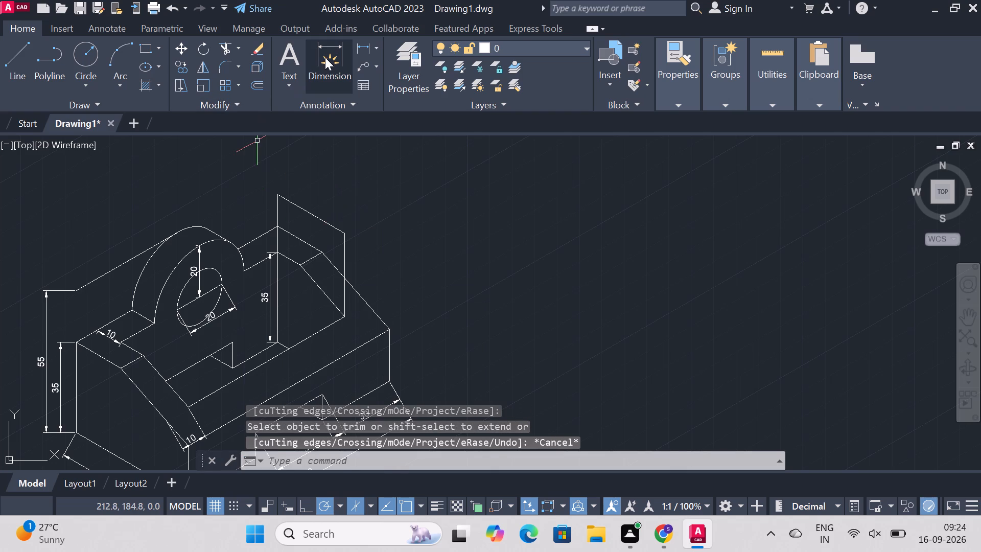
Dimension the slanted top line of the construction lines above the recess's right end, placing the dimension above it.
click(325, 57)
click(314, 217)
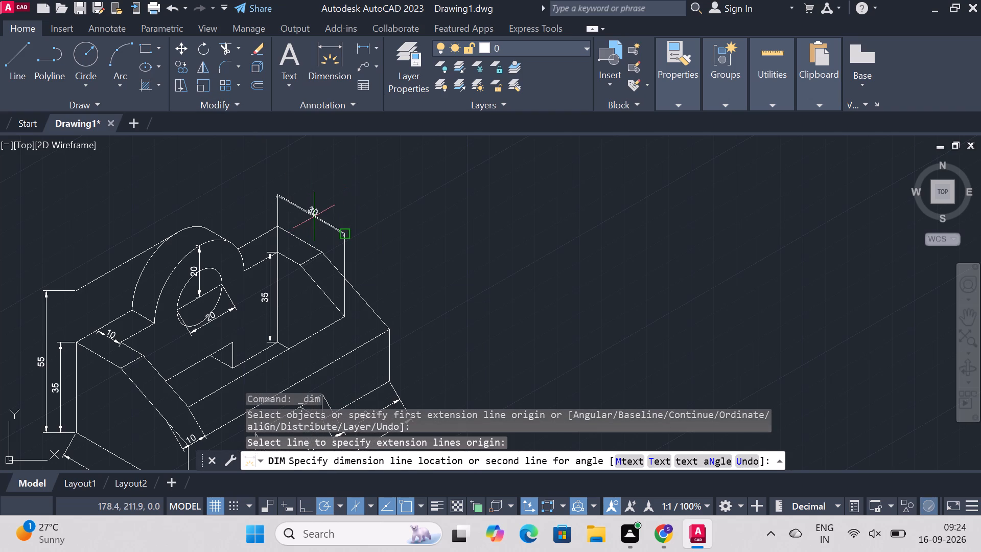
click(329, 211)
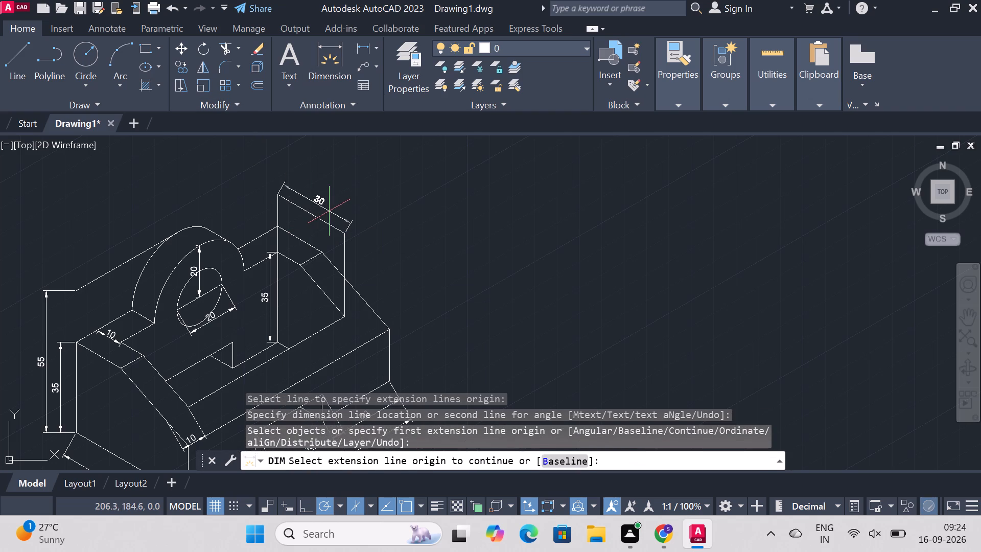
key(Escape)
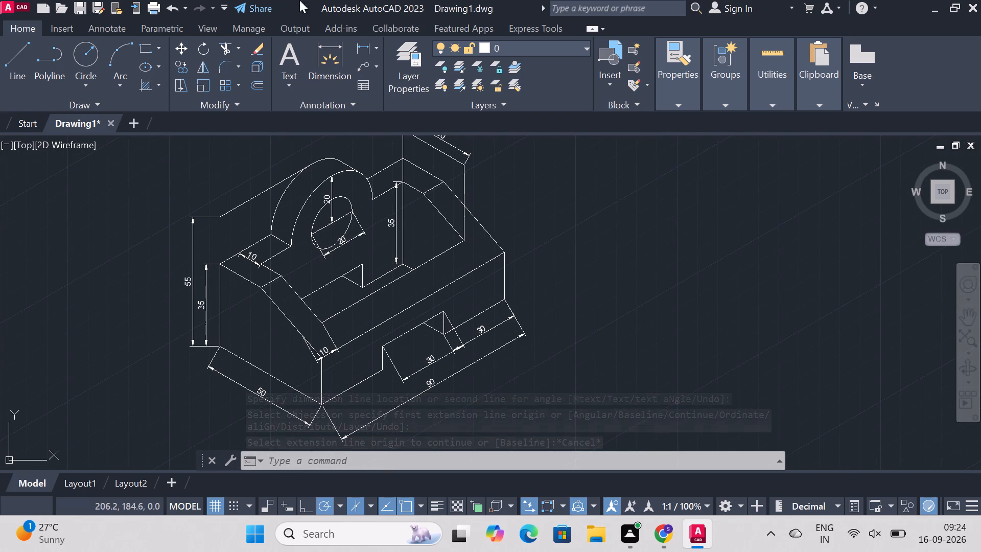
Dimension the vertical front right edge of the body and the short top edge of the left end face.
click(329, 50)
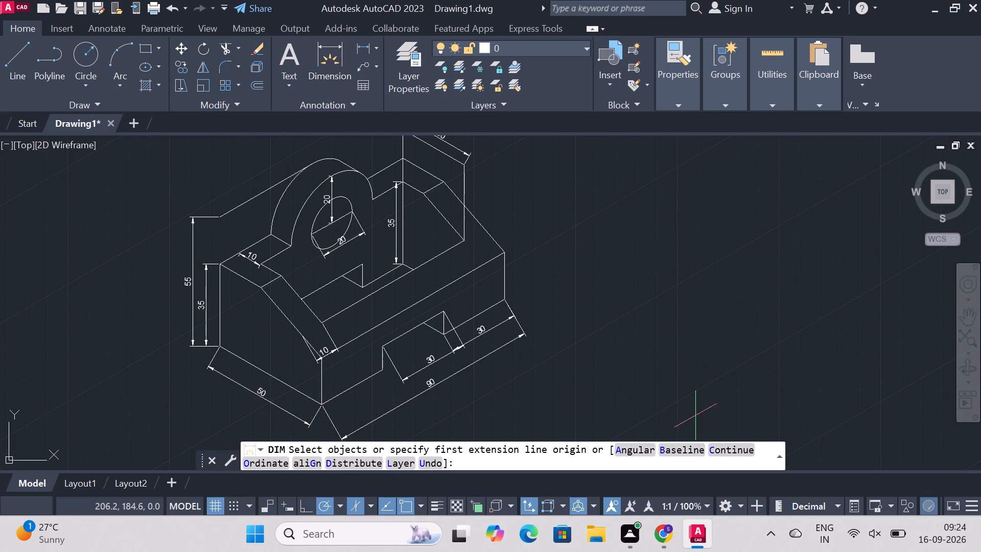
click(506, 273)
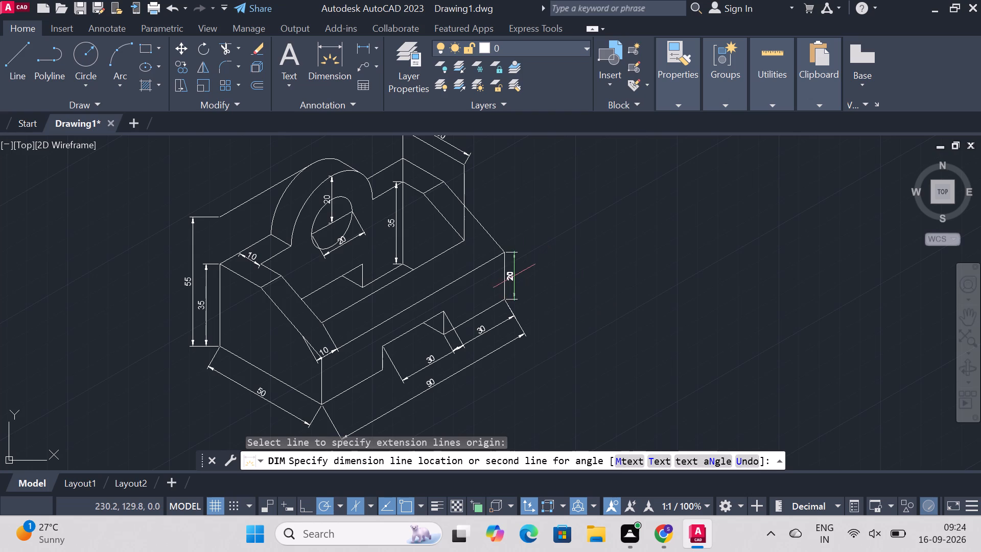
click(517, 277)
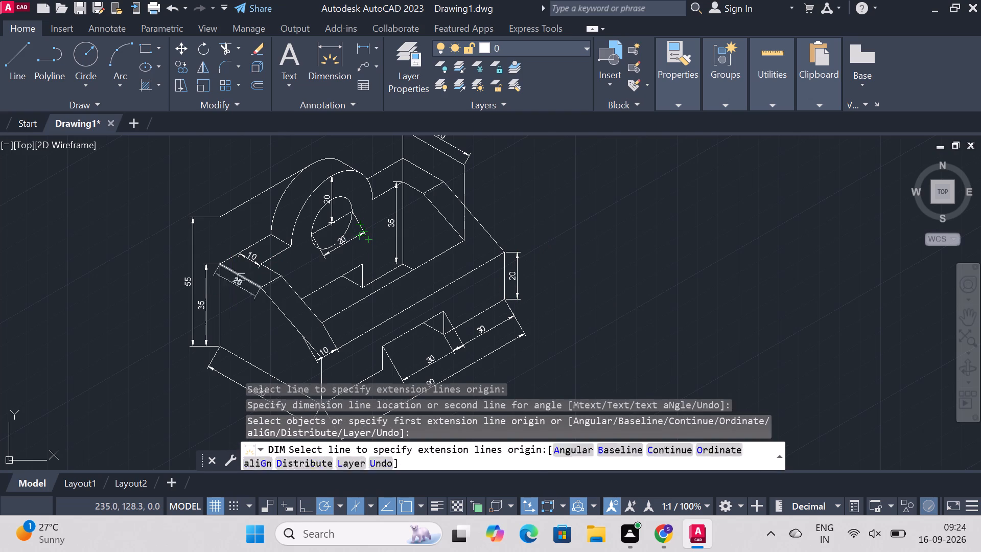
click(244, 278)
click(236, 284)
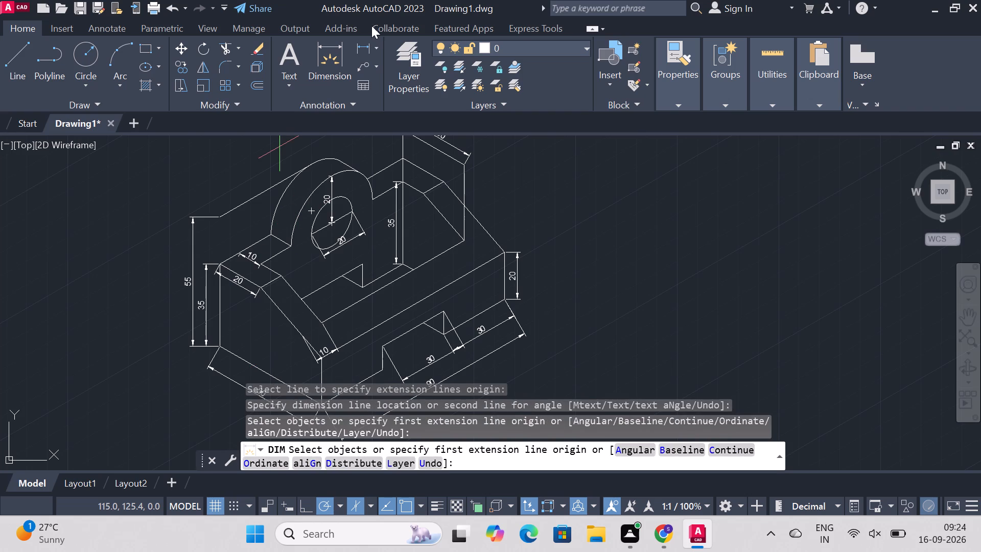
Dimension the height of the bottom slot at its right vertical edge, placing the dimension just beside it.
click(329, 58)
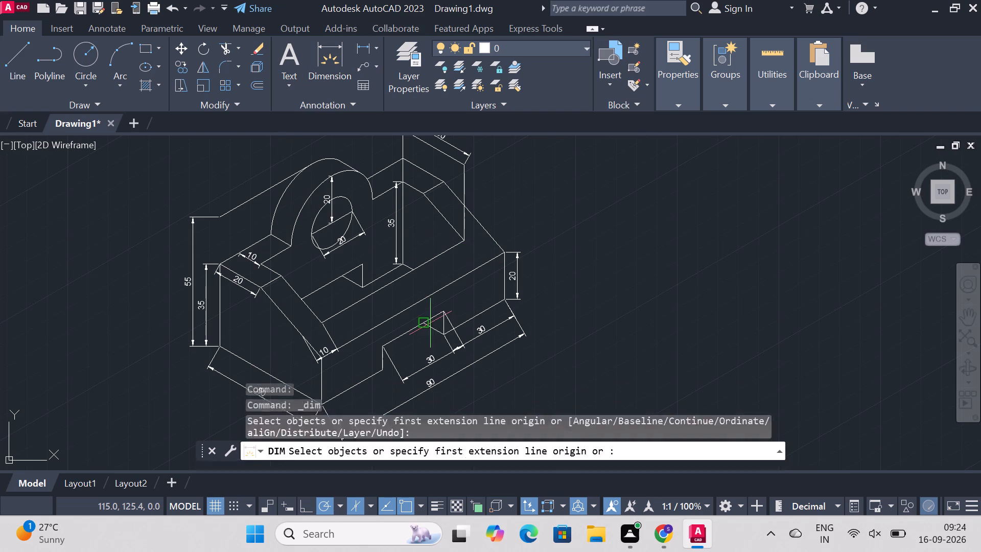
click(440, 322)
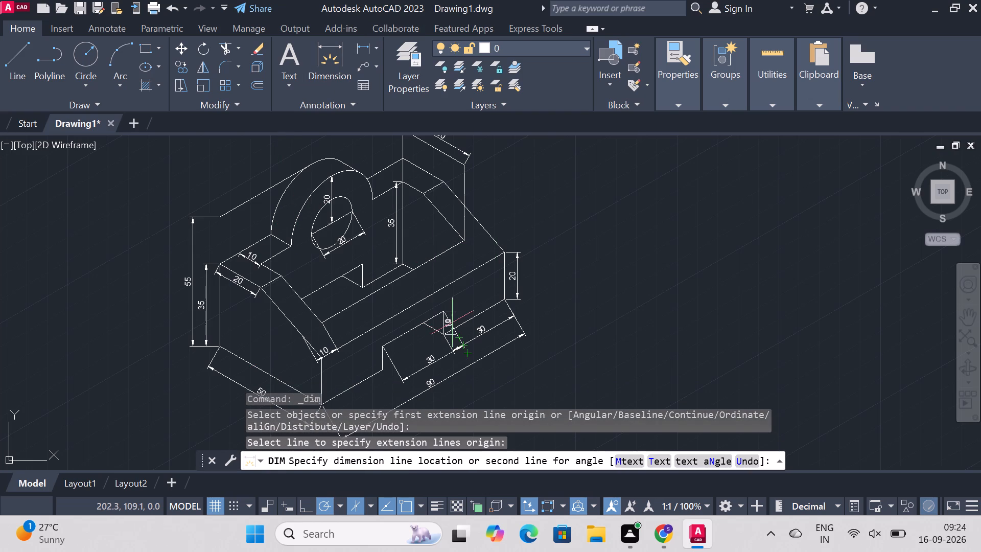
click(452, 323)
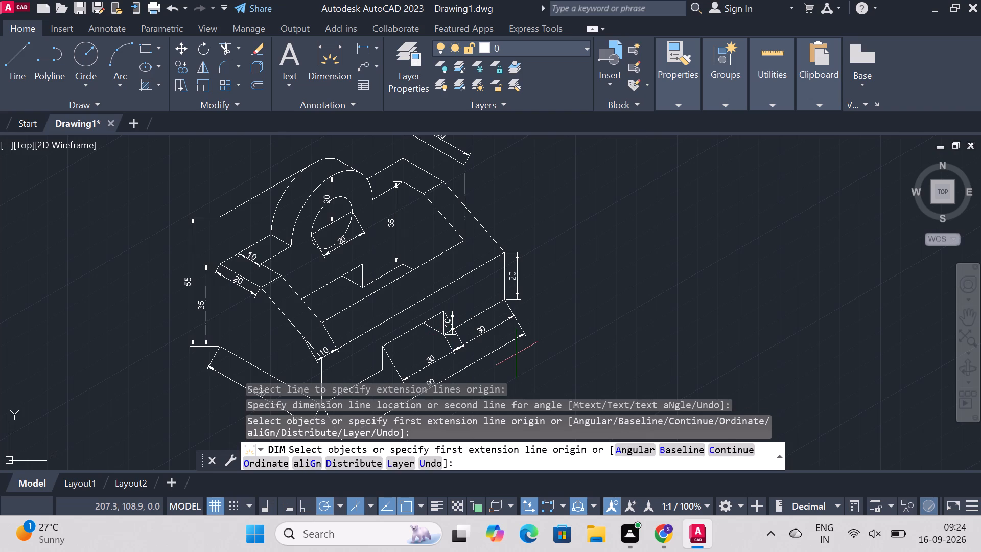
key(Escape)
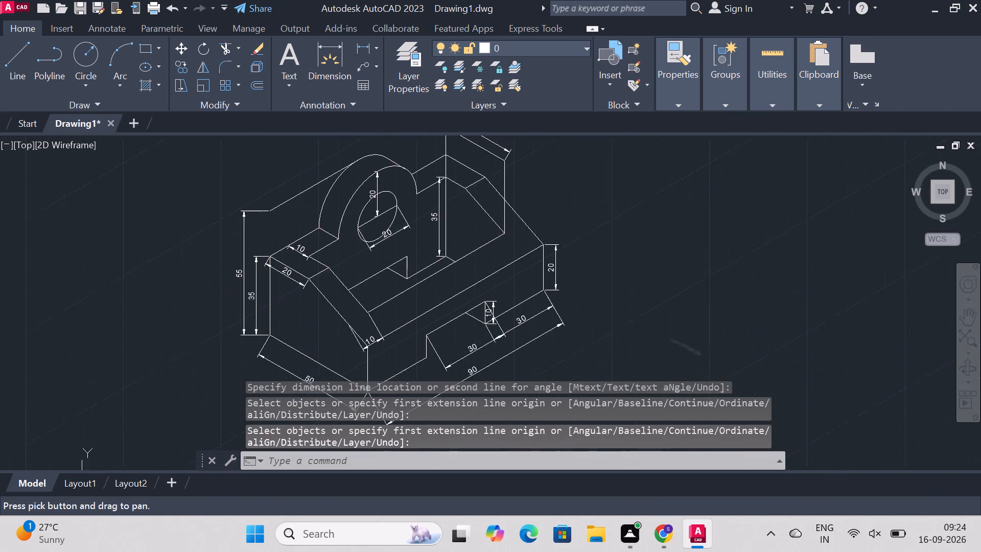
click(712, 401)
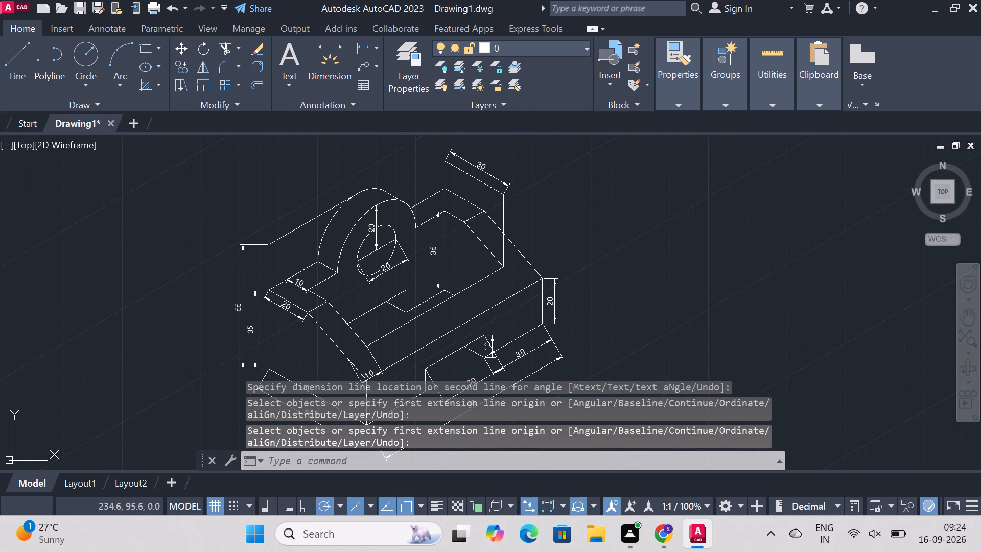
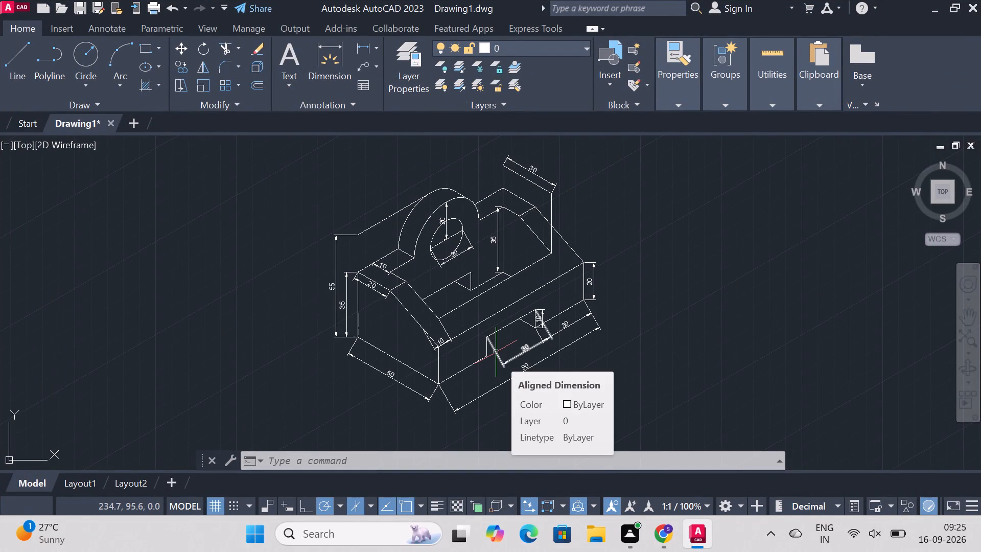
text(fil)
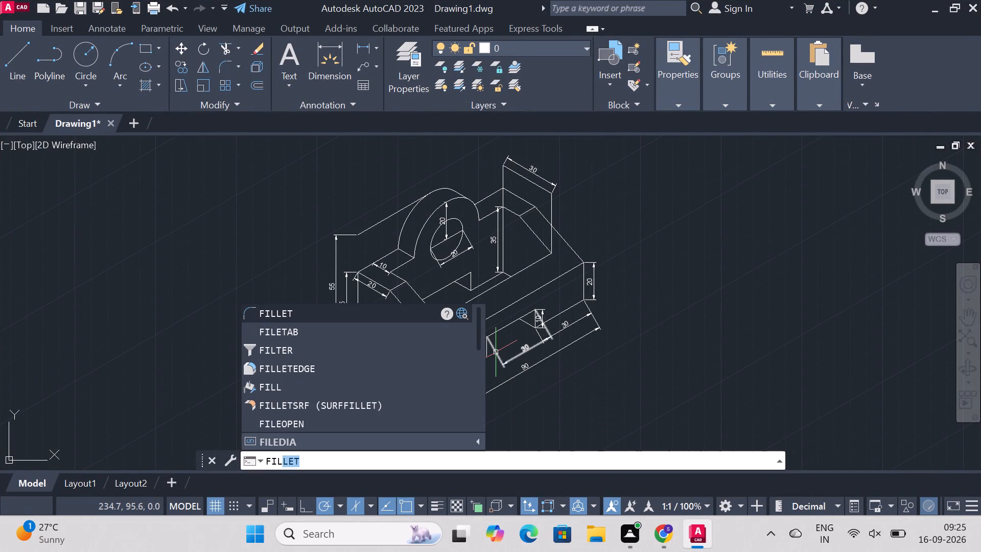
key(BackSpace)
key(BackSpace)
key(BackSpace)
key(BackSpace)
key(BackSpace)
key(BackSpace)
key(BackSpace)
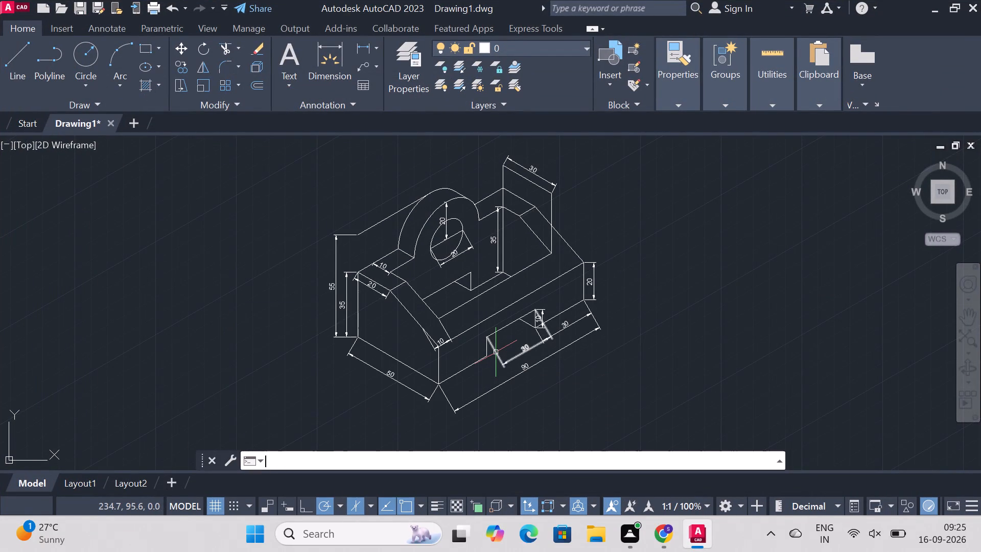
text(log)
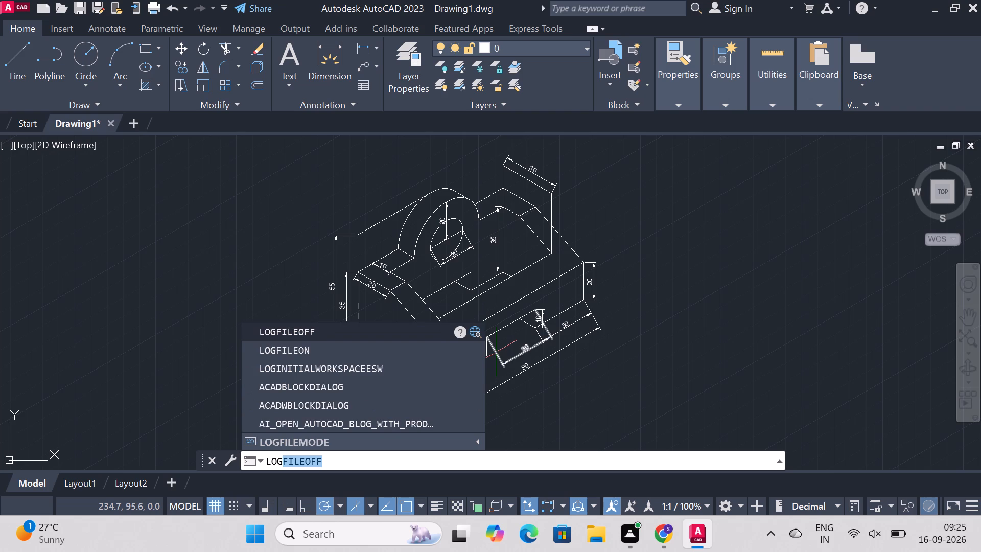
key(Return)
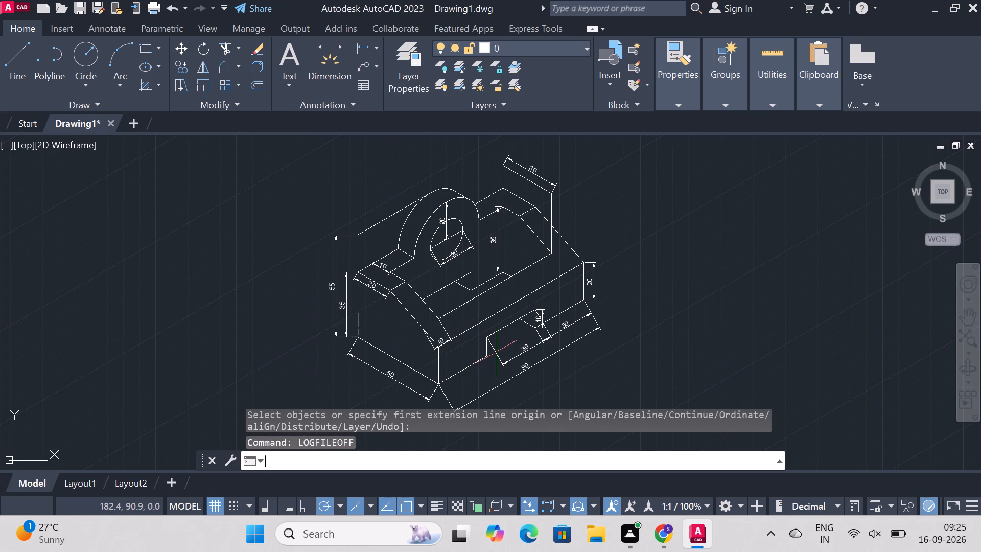
Save the drawing to the Desktop with the file name "bracket support component".
key(ctrl+s)
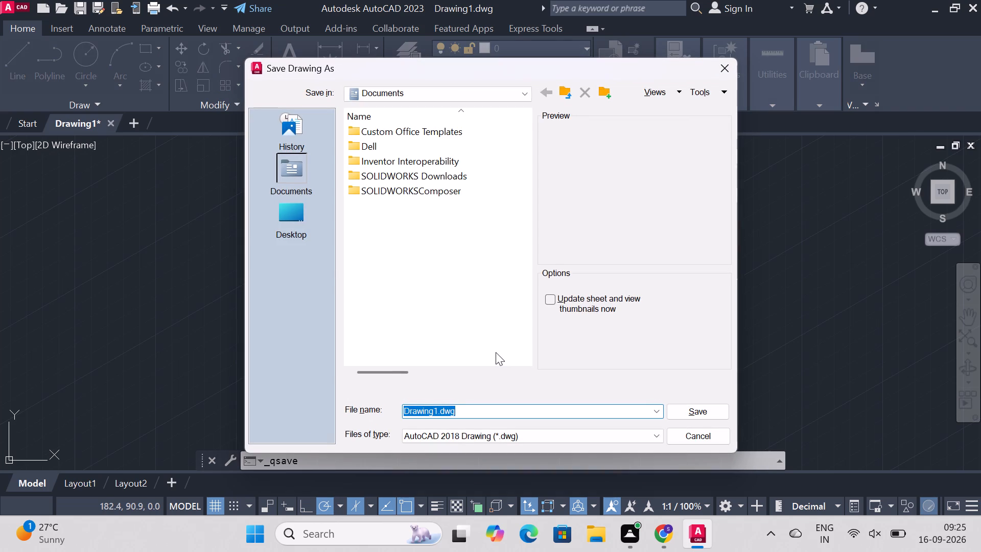
click(284, 220)
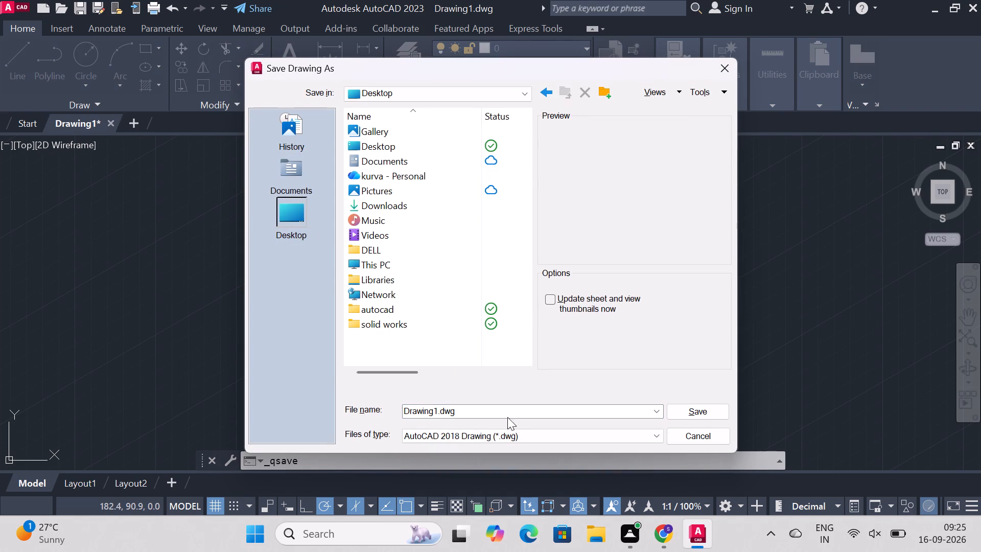
click(504, 410)
key(BackSpace)
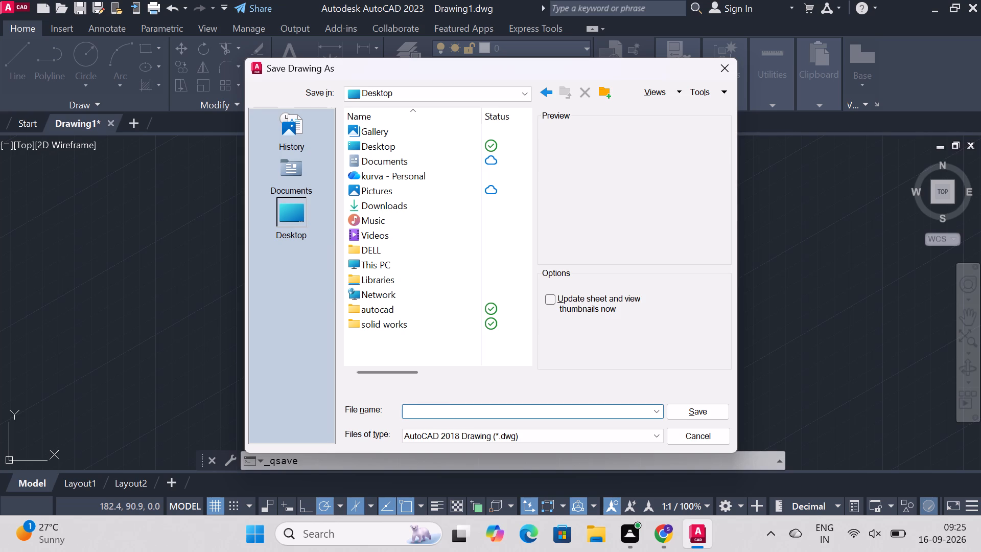
text(br)
key(a)
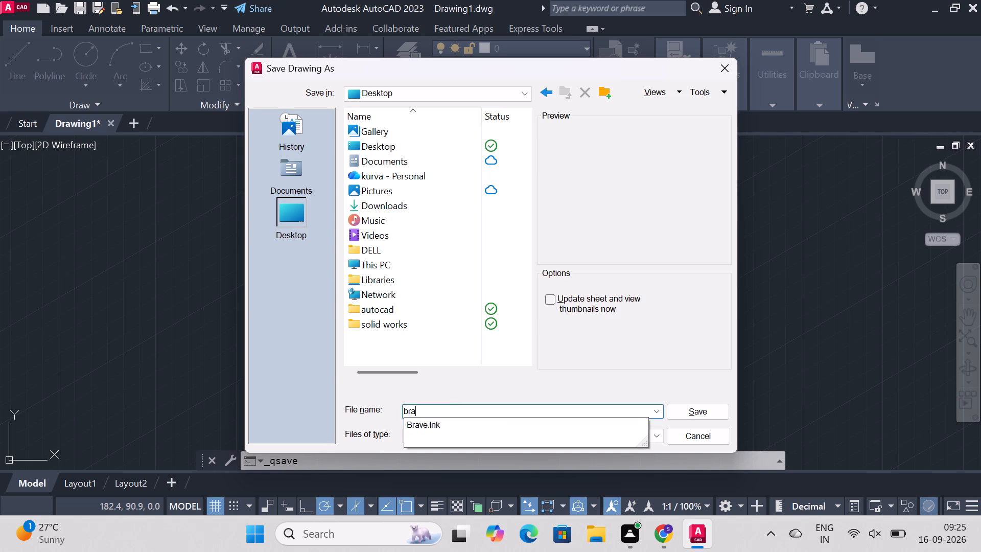
text(ck)
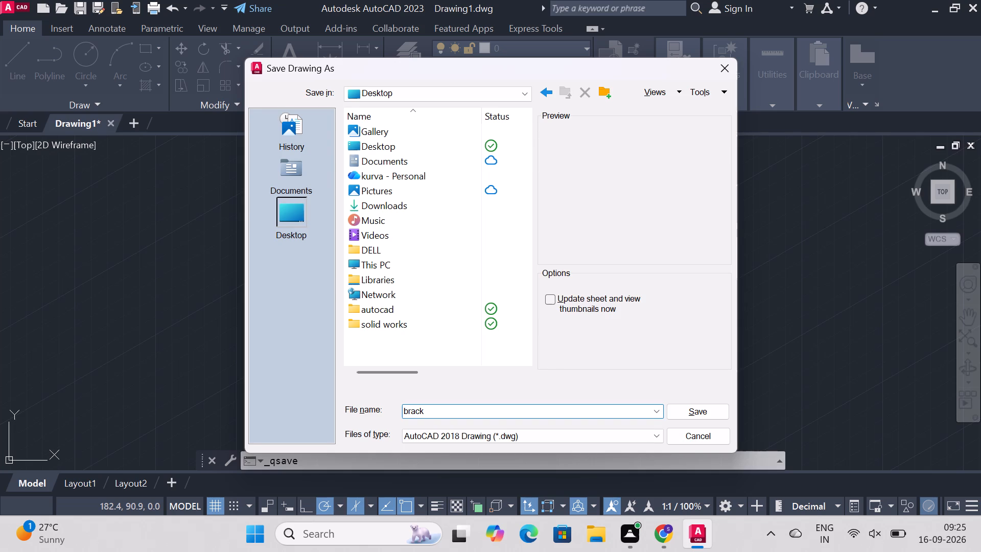
text(et)
key(space)
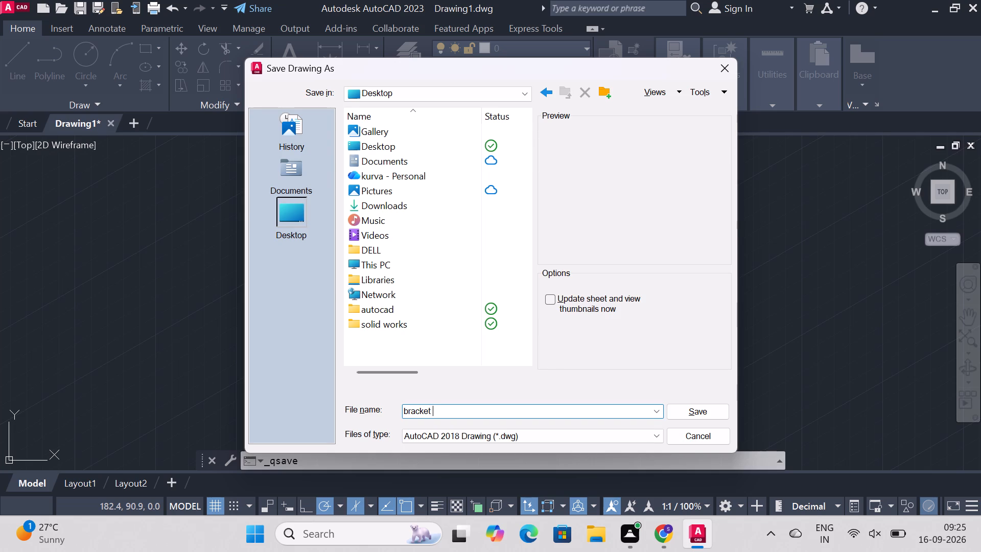
text(suo)
key(BackSpace)
text(pporrt)
key(BackSpace)
key(BackSpace)
text(t)
key(space)
text(componen)
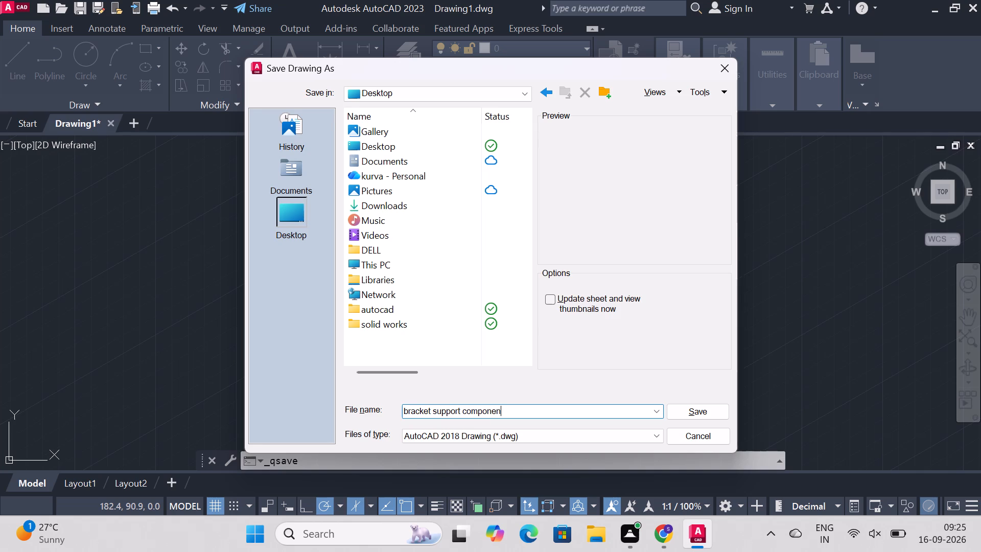
key(t)
click(705, 409)
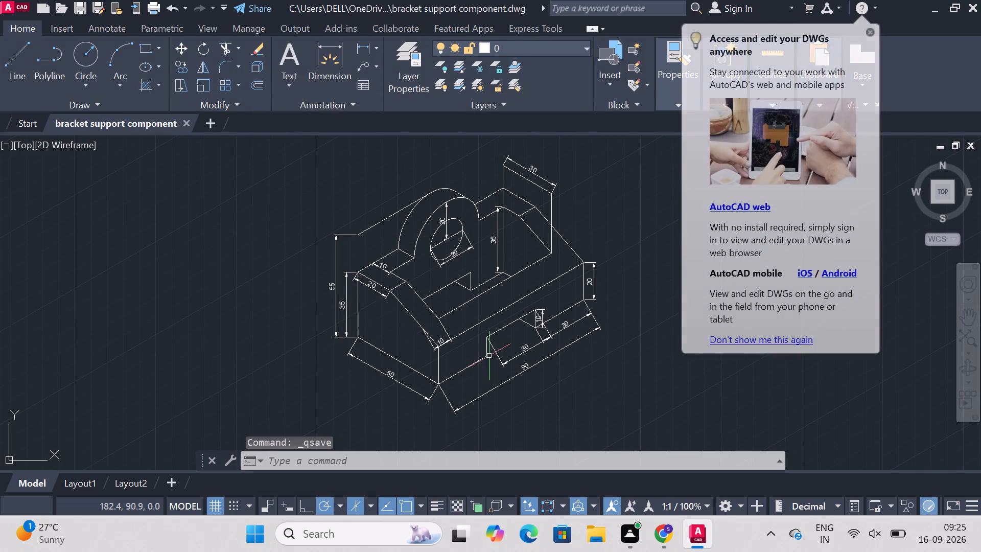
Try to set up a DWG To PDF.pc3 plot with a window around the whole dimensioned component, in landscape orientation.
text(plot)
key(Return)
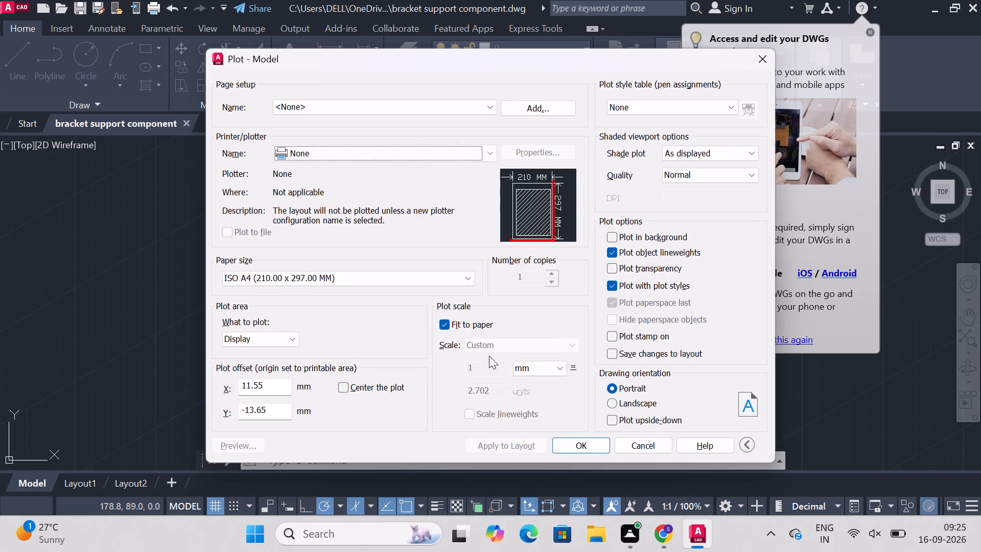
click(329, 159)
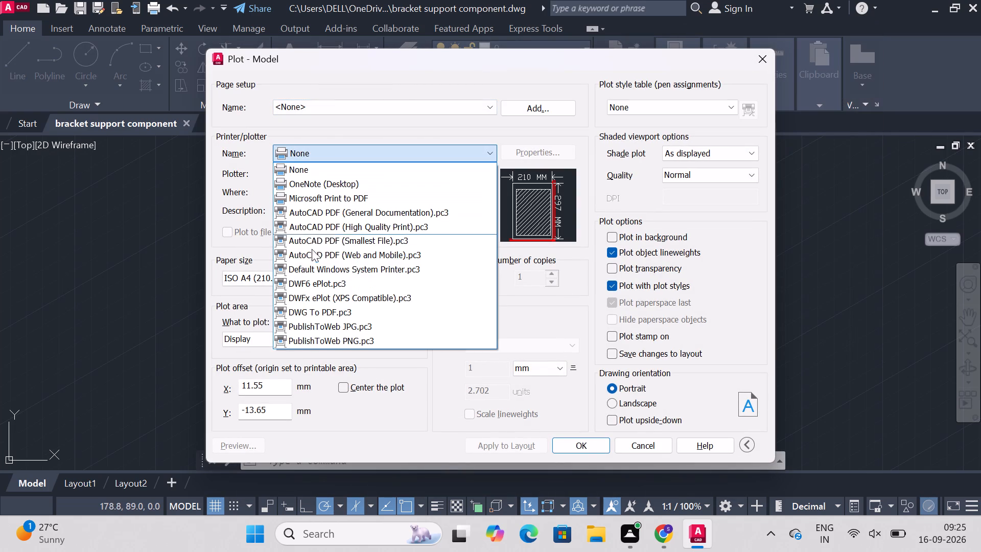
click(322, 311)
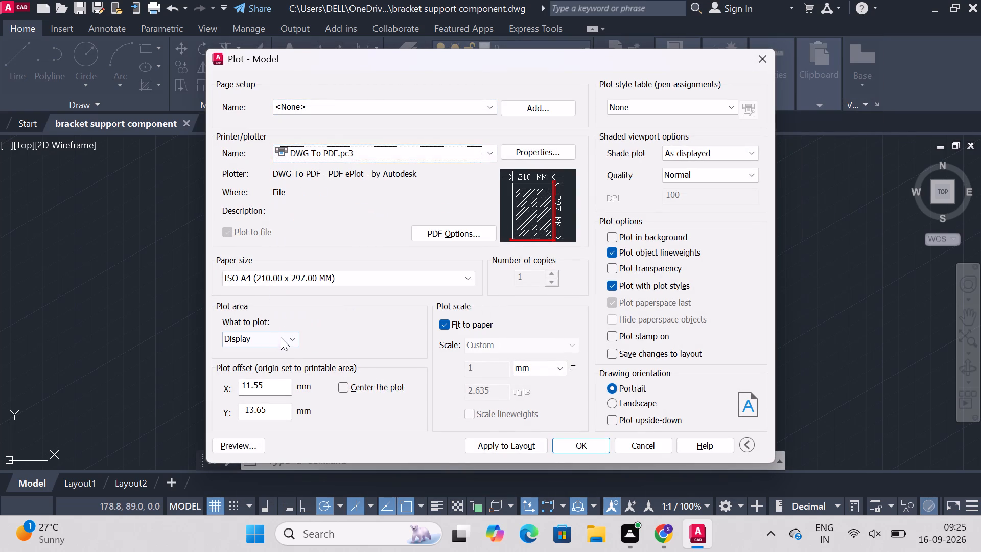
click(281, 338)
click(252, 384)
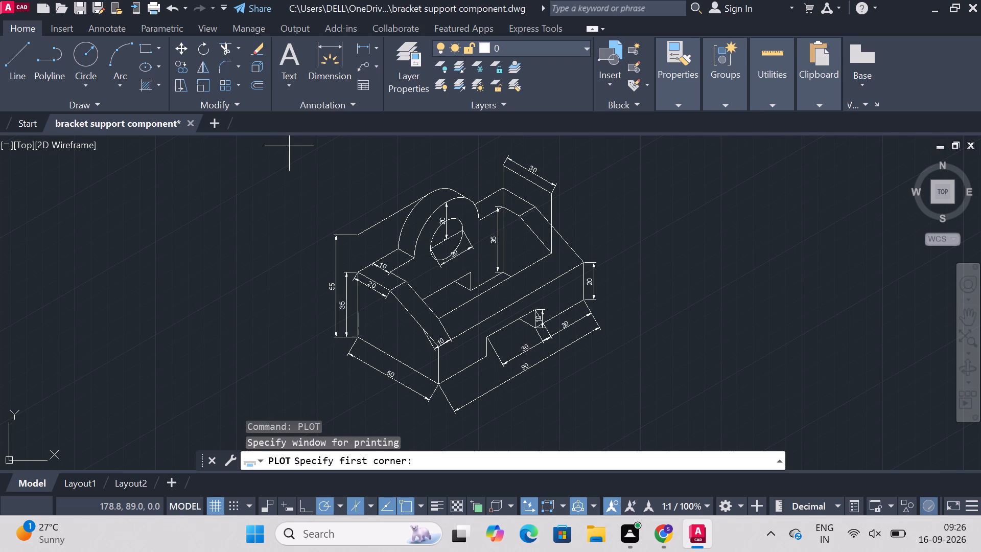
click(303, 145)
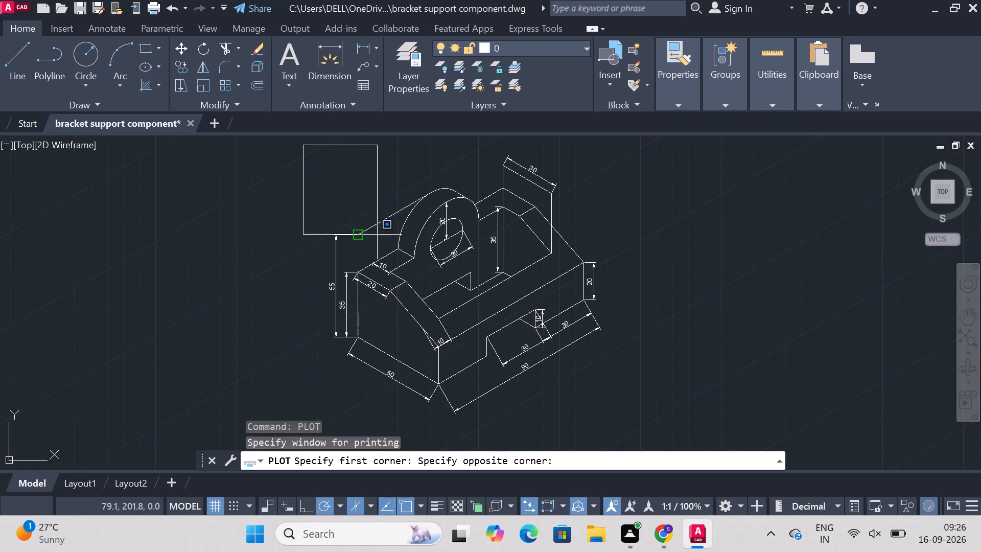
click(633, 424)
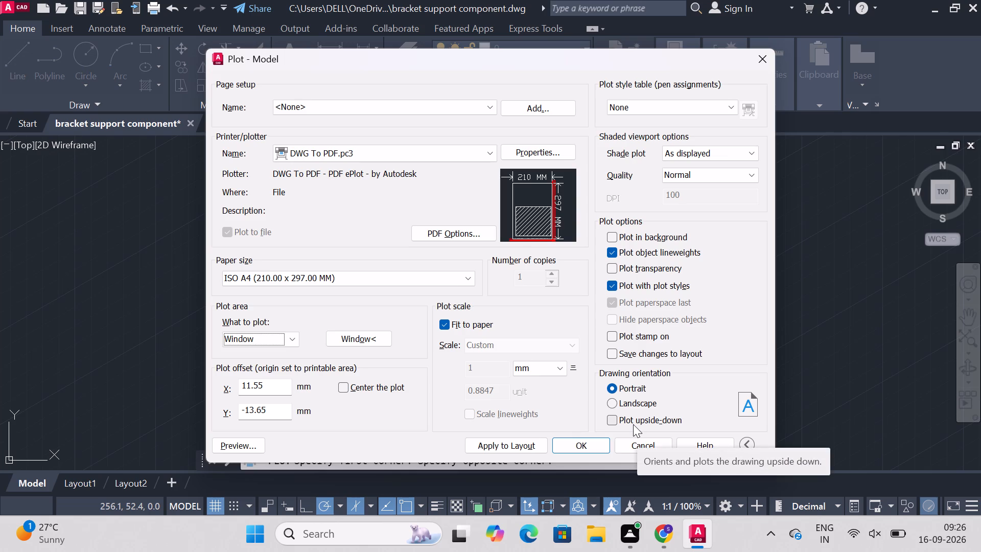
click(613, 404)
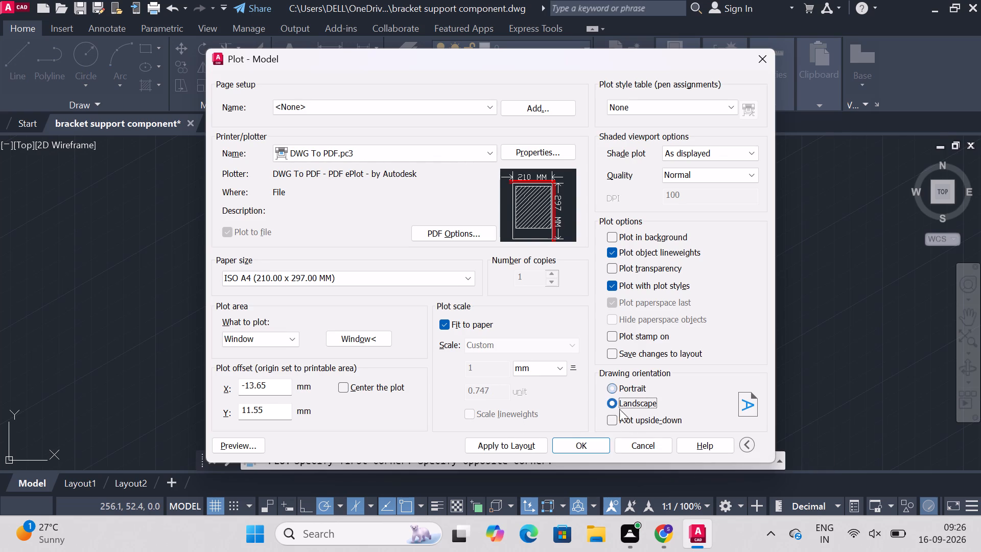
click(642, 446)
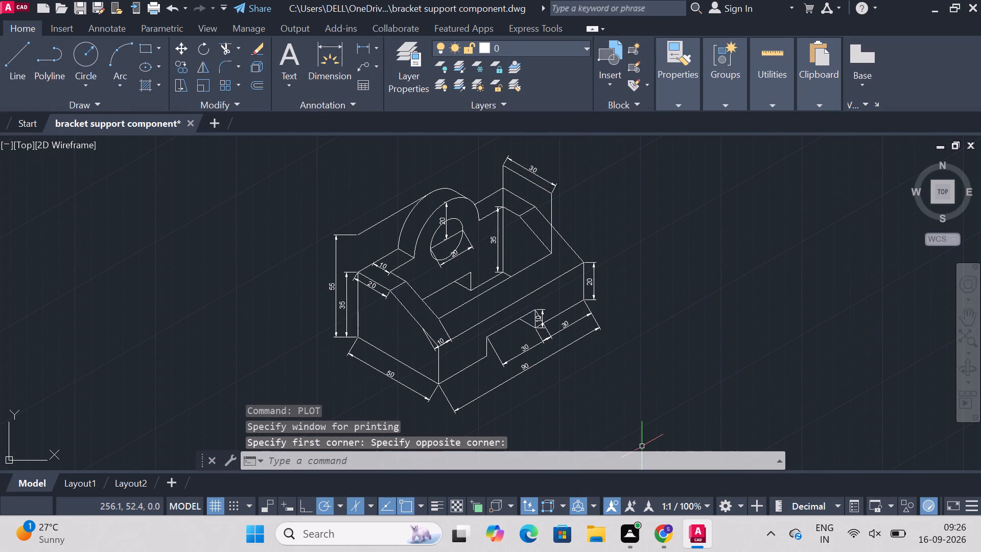
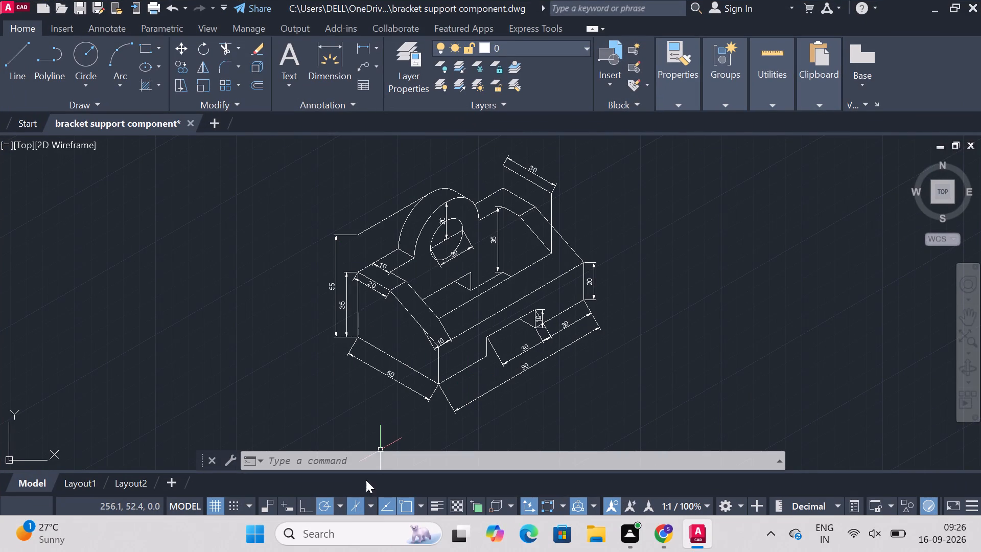
Set up a DWG To PDF.pc3 plot with a window around the whole dimensioned component, in landscape orientation.
click(365, 462)
text(plot)
key(Return)
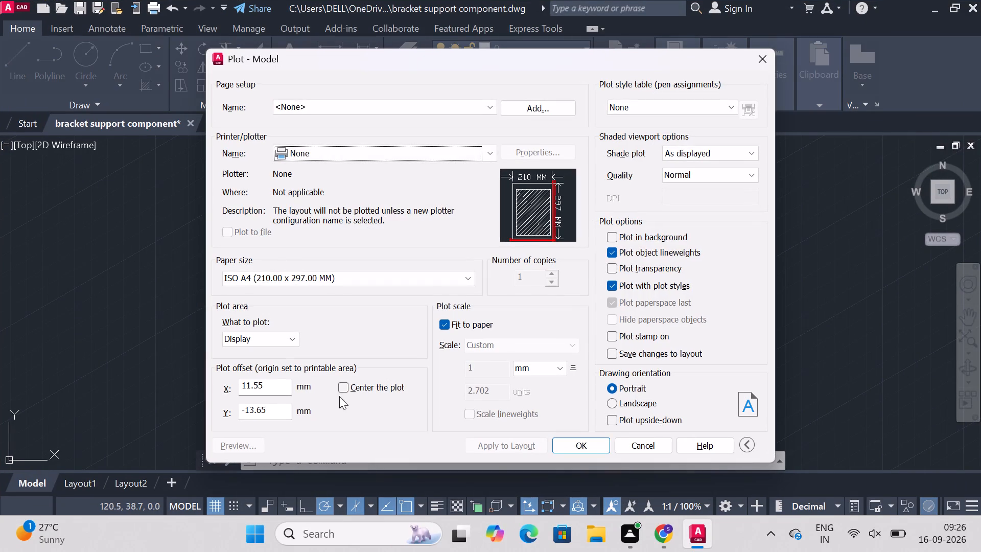
click(352, 157)
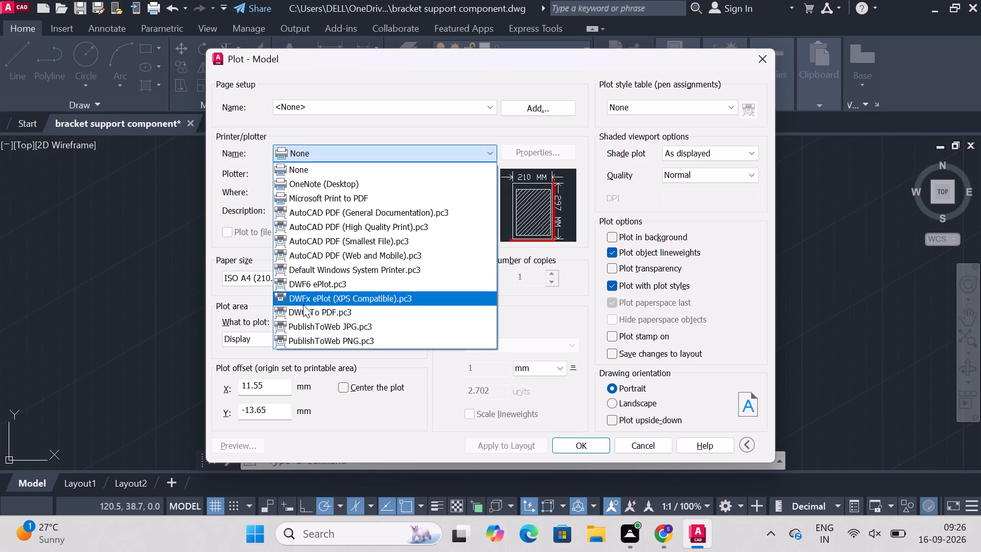
click(303, 310)
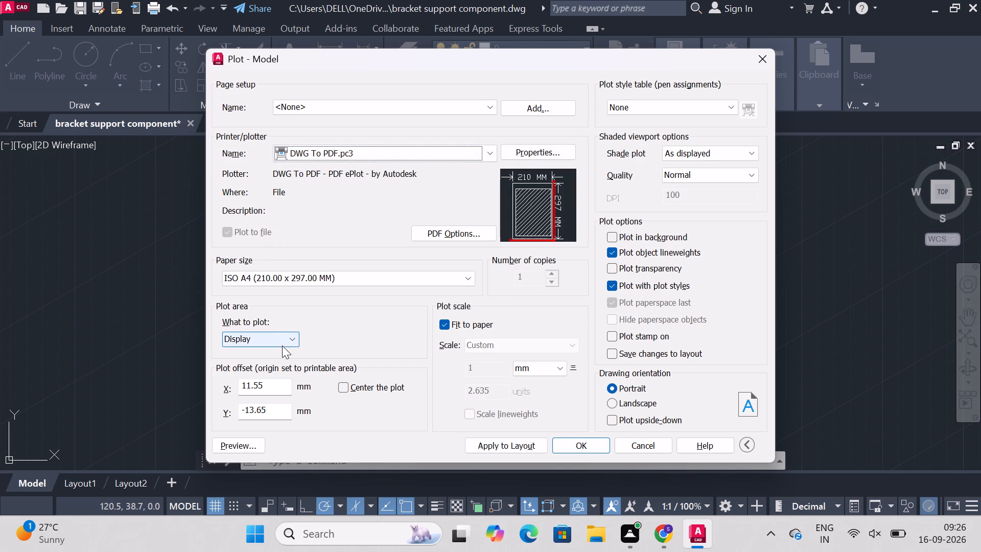
click(282, 347)
click(269, 389)
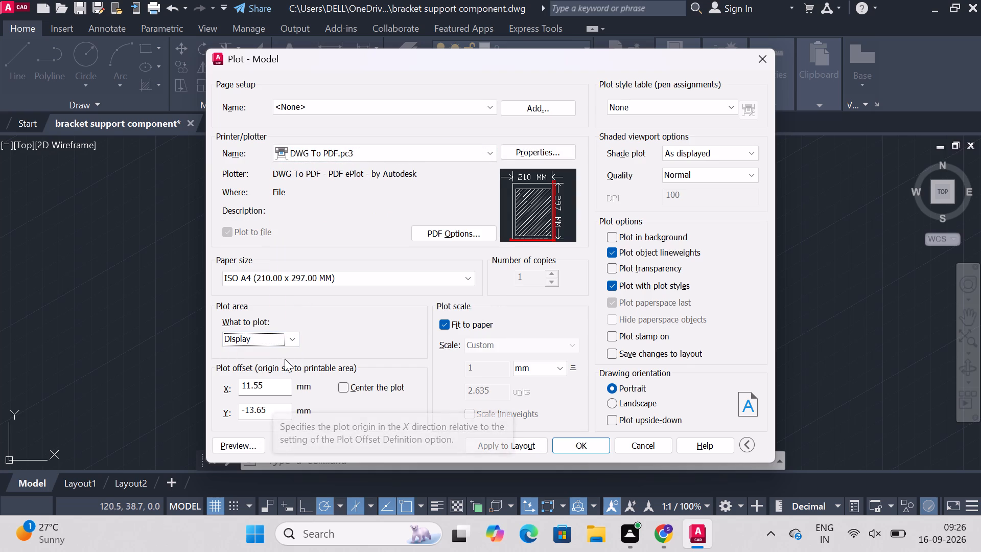
click(294, 338)
click(272, 378)
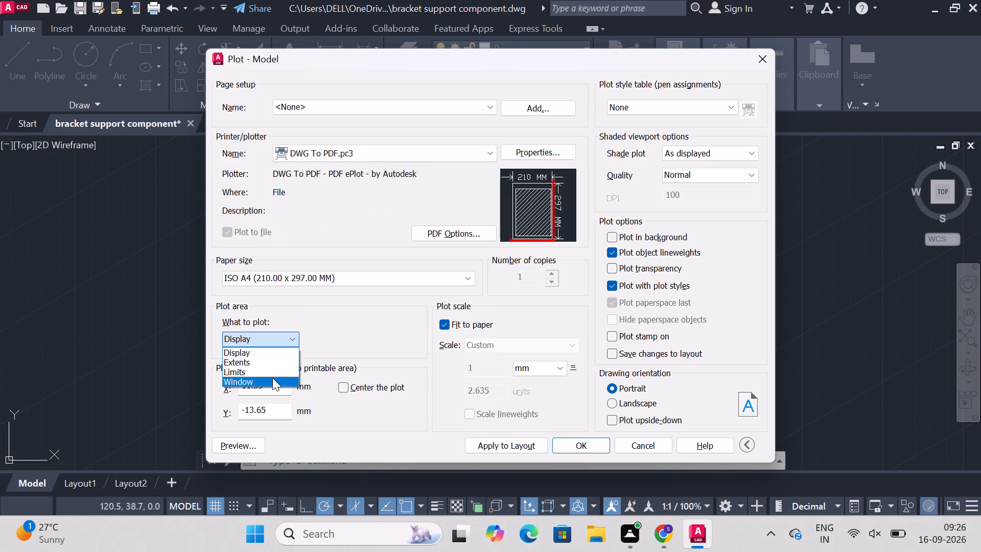
click(267, 148)
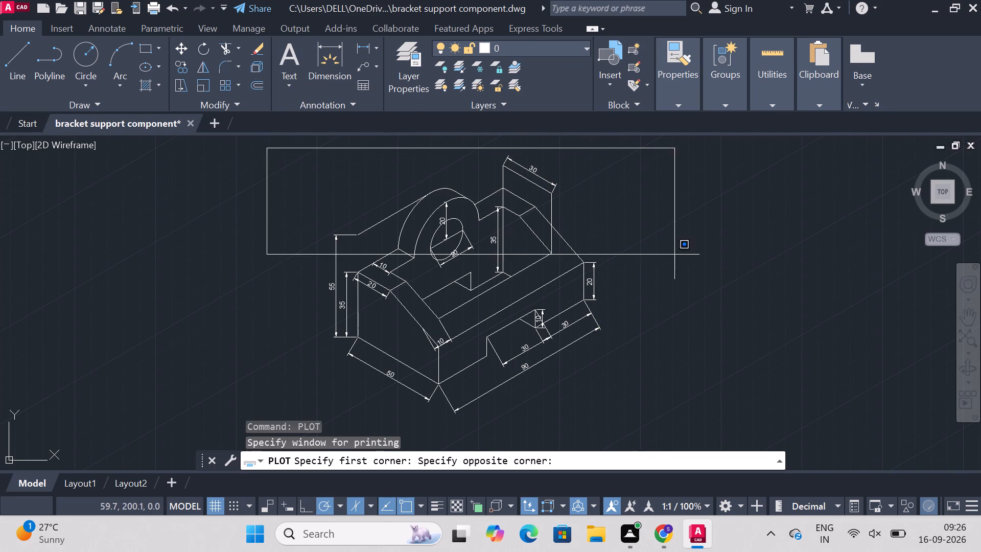
click(637, 441)
click(614, 405)
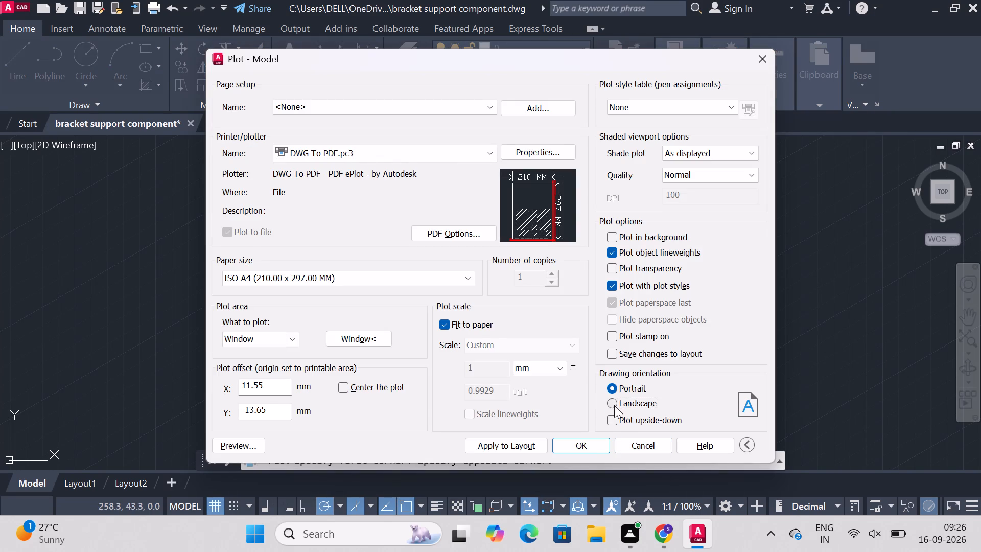
Plot to the Desktop as "bracket support component-Model.pdf" and close the PDF viewer.
click(587, 447)
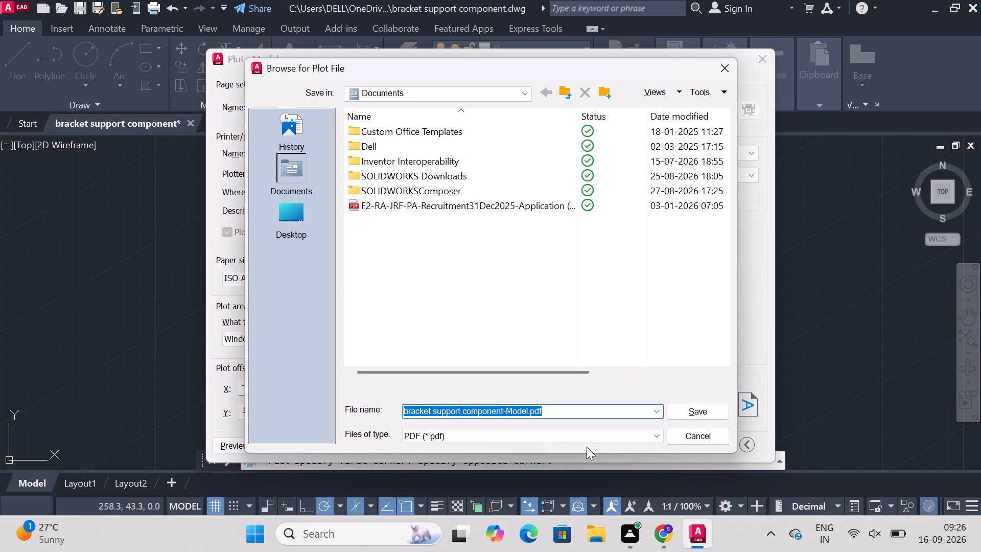
click(313, 212)
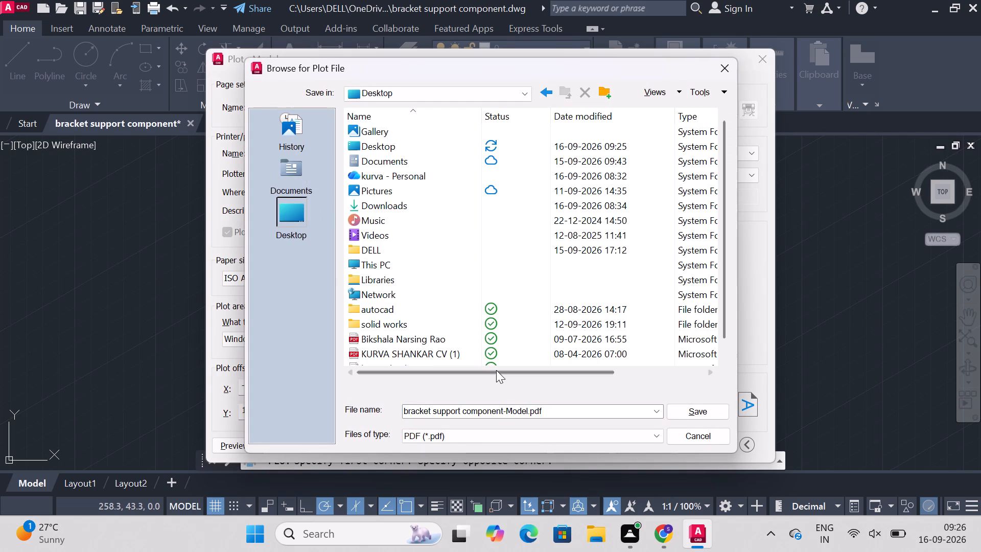
click(685, 411)
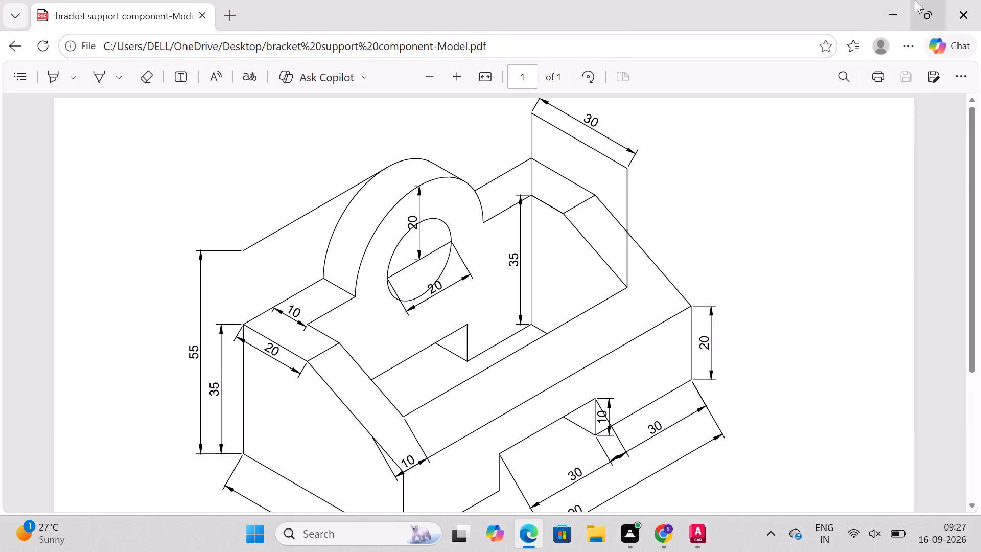
click(962, 7)
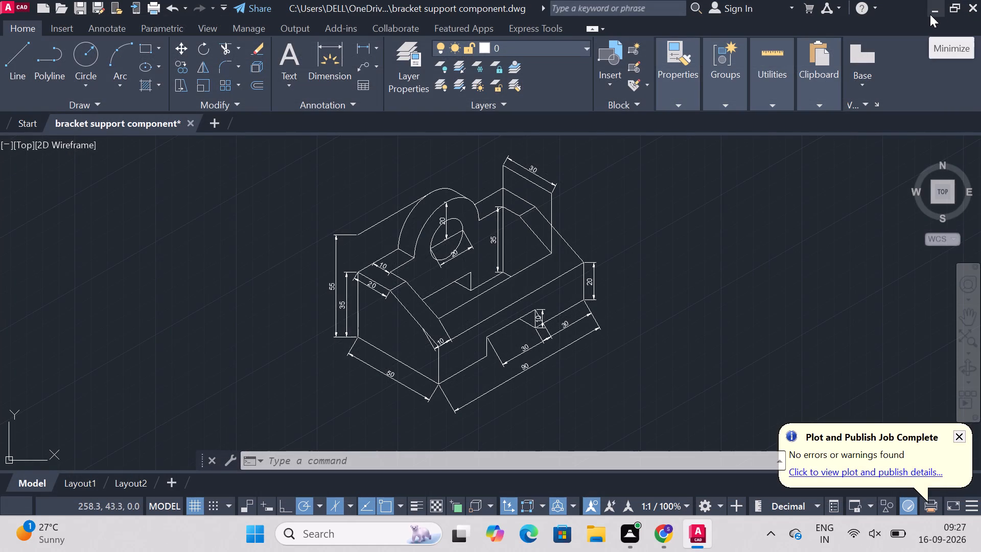
Close AutoCAD, saving the changes to the bracket support component drawing.
click(972, 9)
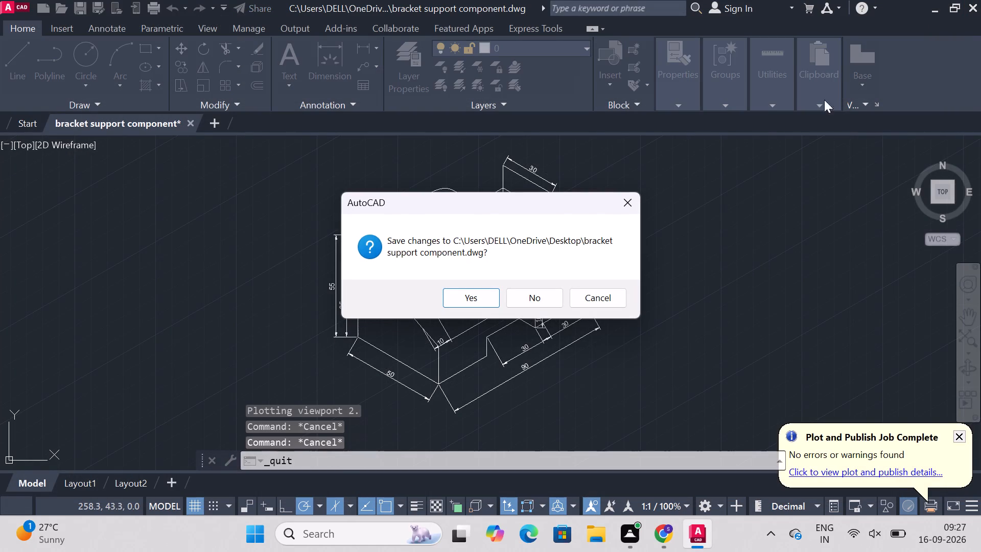
click(460, 308)
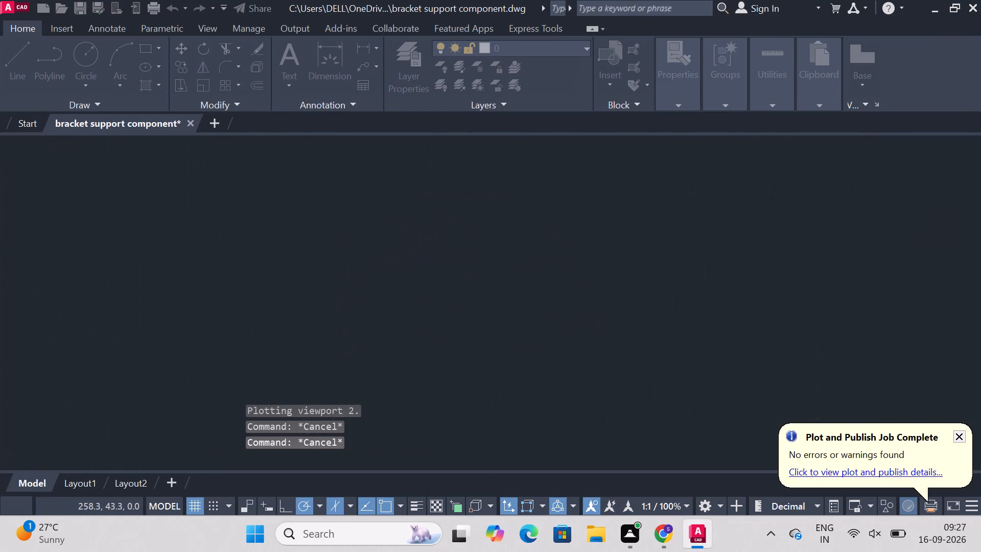